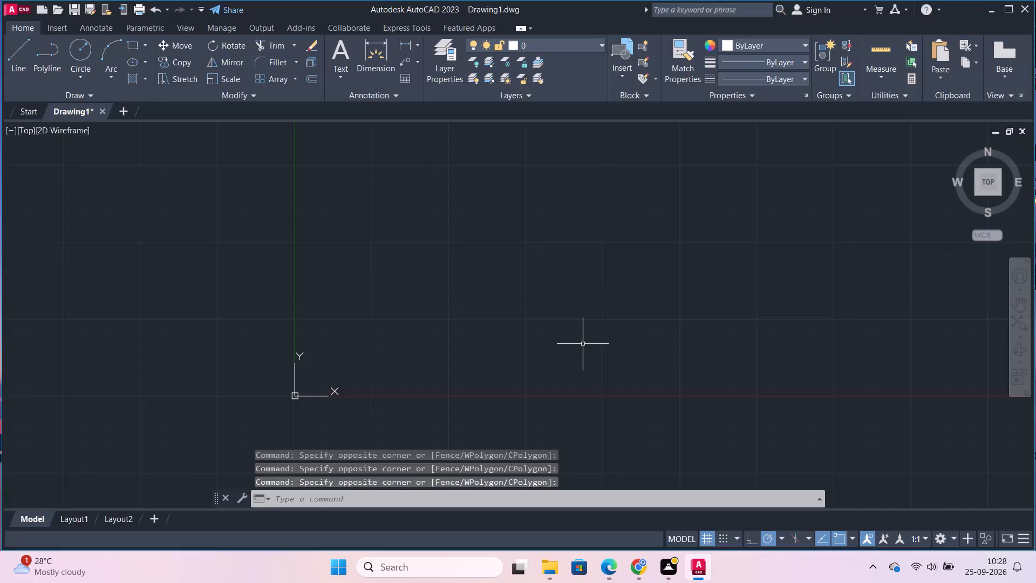
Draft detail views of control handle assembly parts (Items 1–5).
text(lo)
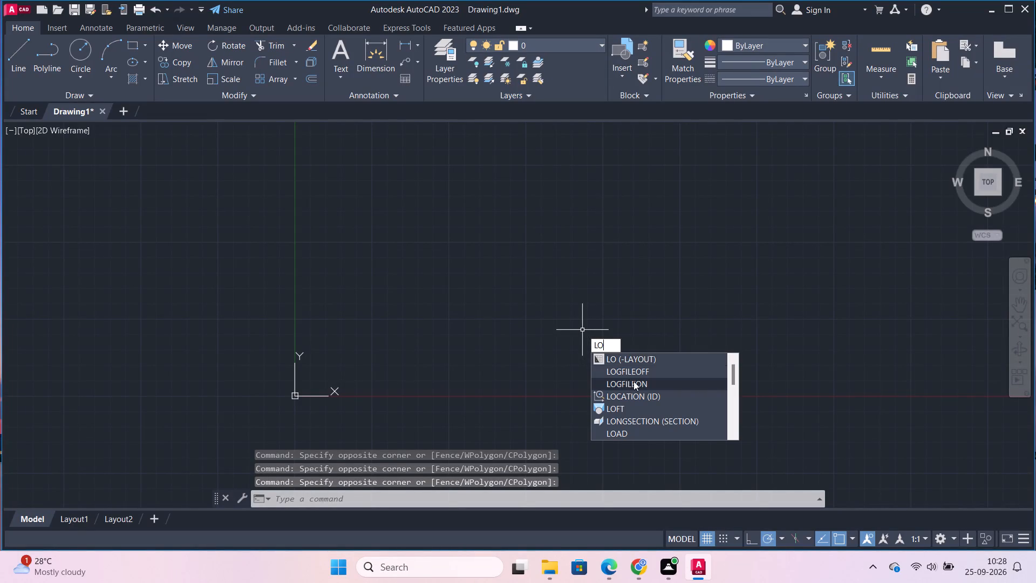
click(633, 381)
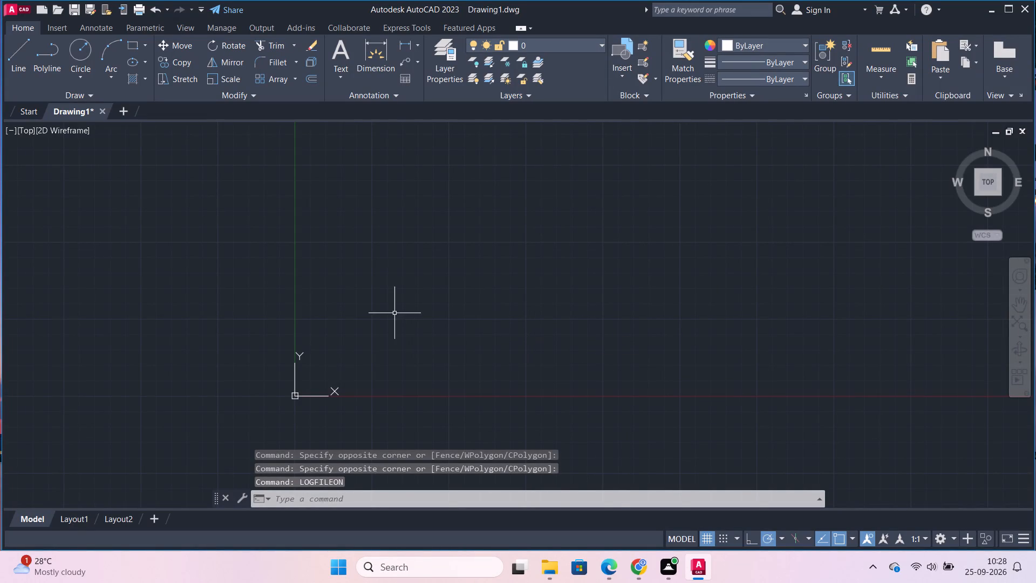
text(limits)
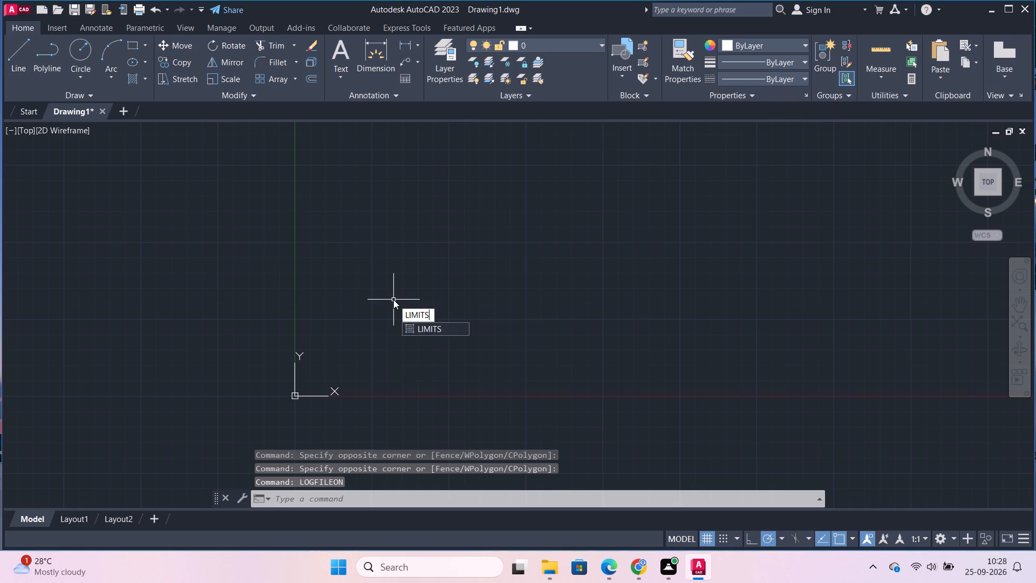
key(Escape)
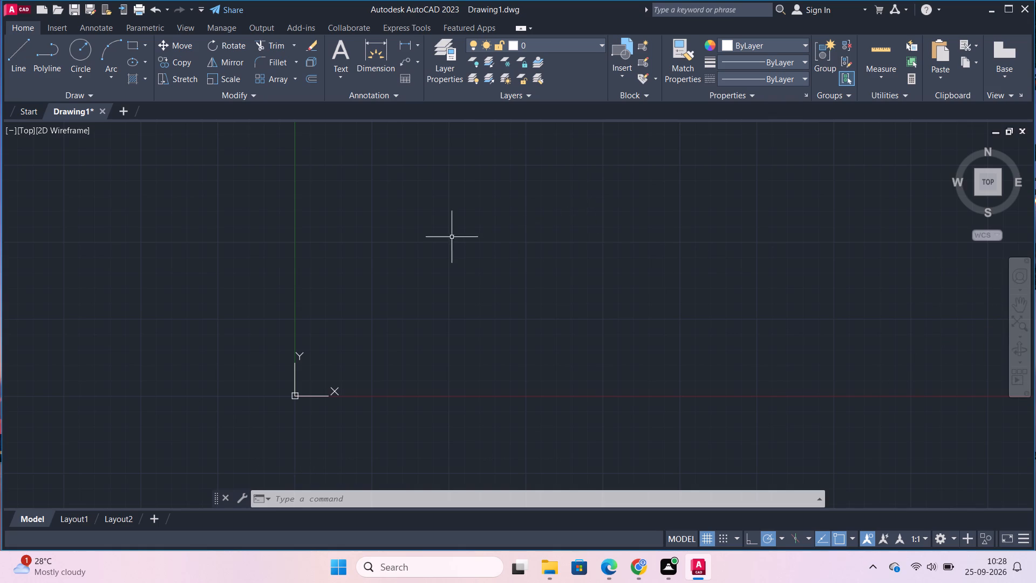
Set the model space limits with the lower left corner at 0,0 and the upper right corner at 1000,1000.
middle_drag(981, 359, 701, 455)
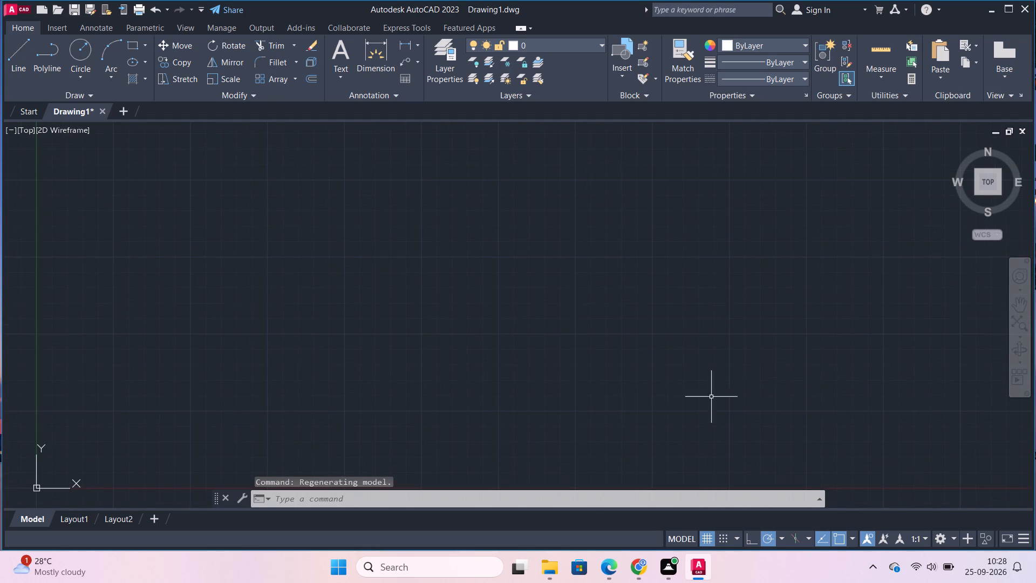
middle_drag(273, 478, 235, 497)
middle_drag(519, 249, 449, 274)
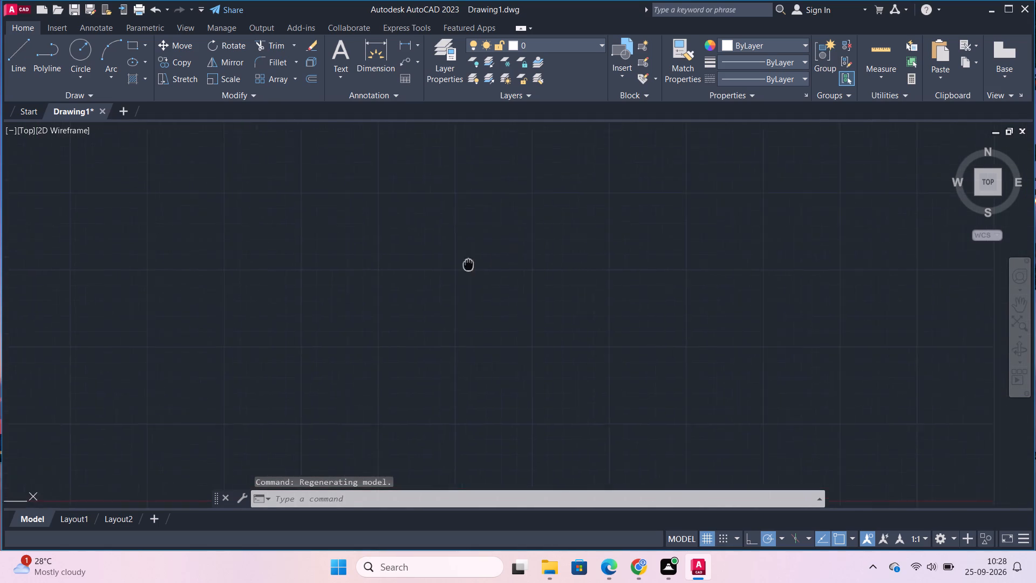
middle_drag(449, 274, 438, 334)
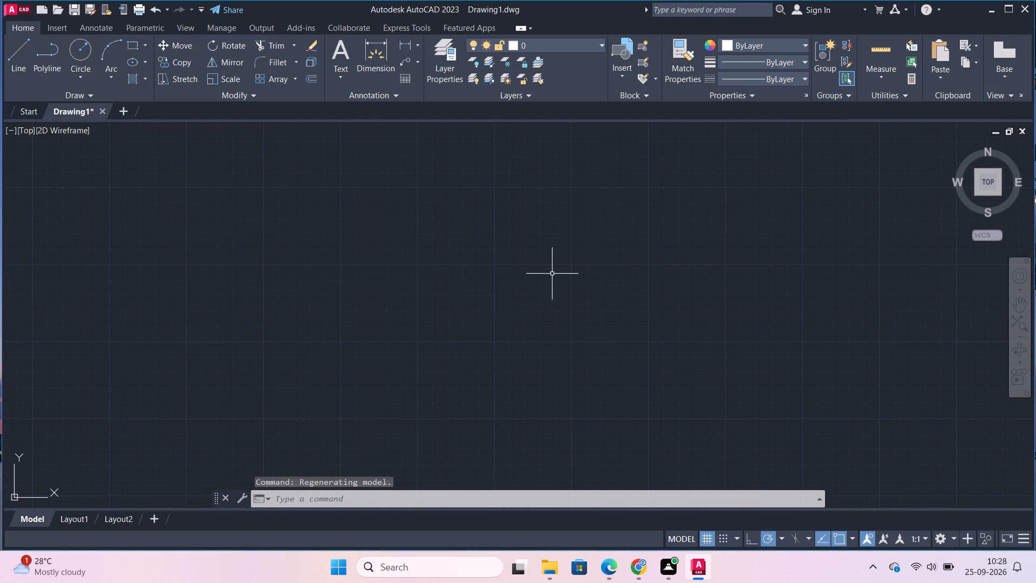
text(limits)
key(Return)
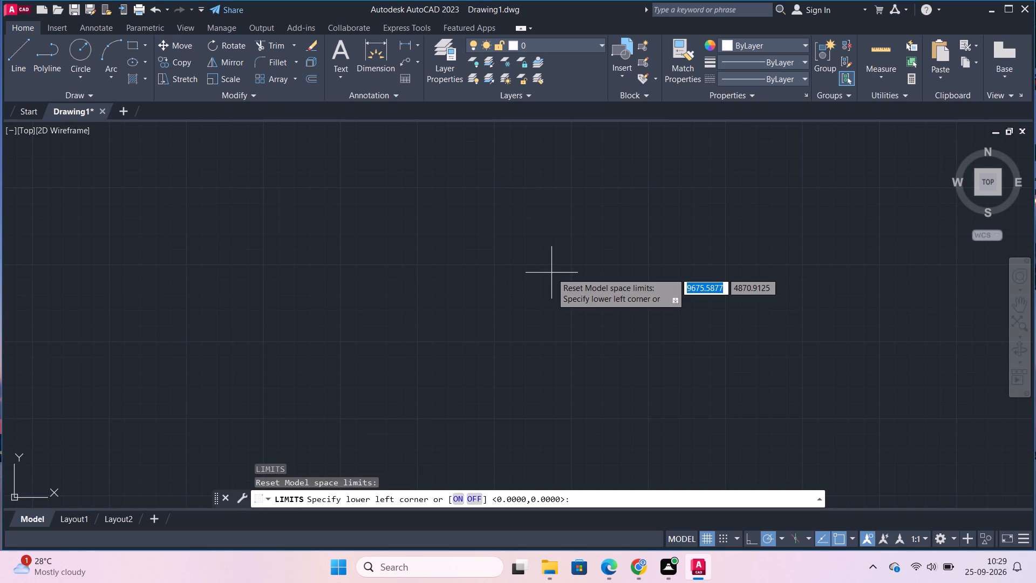
key(0)
text(,0)
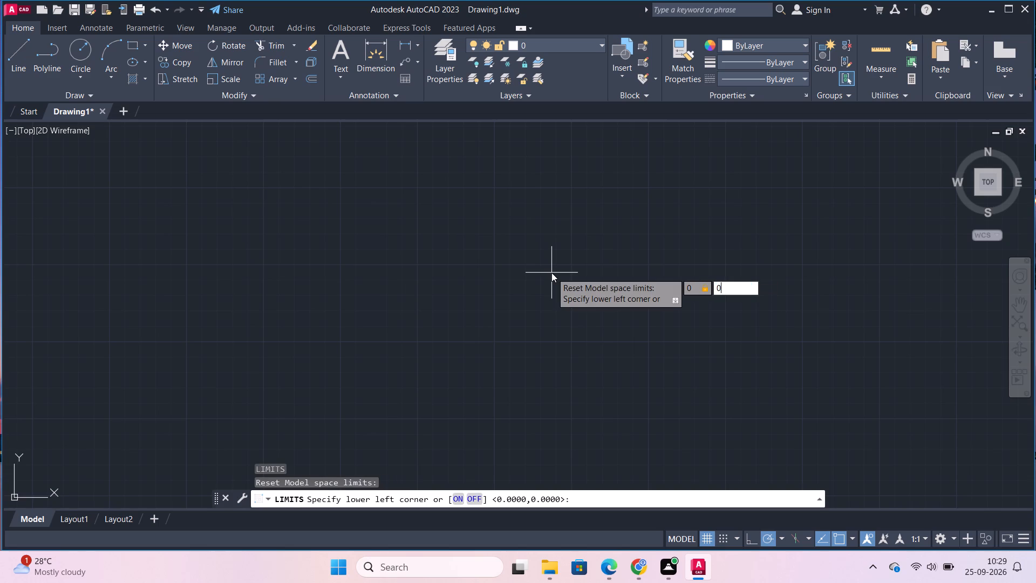
key(Return)
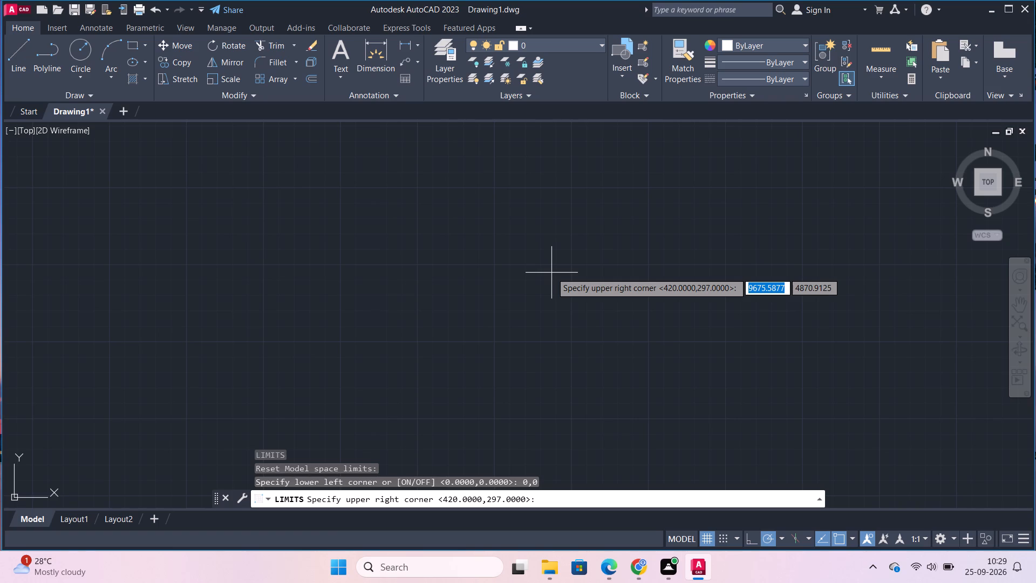
text(297)
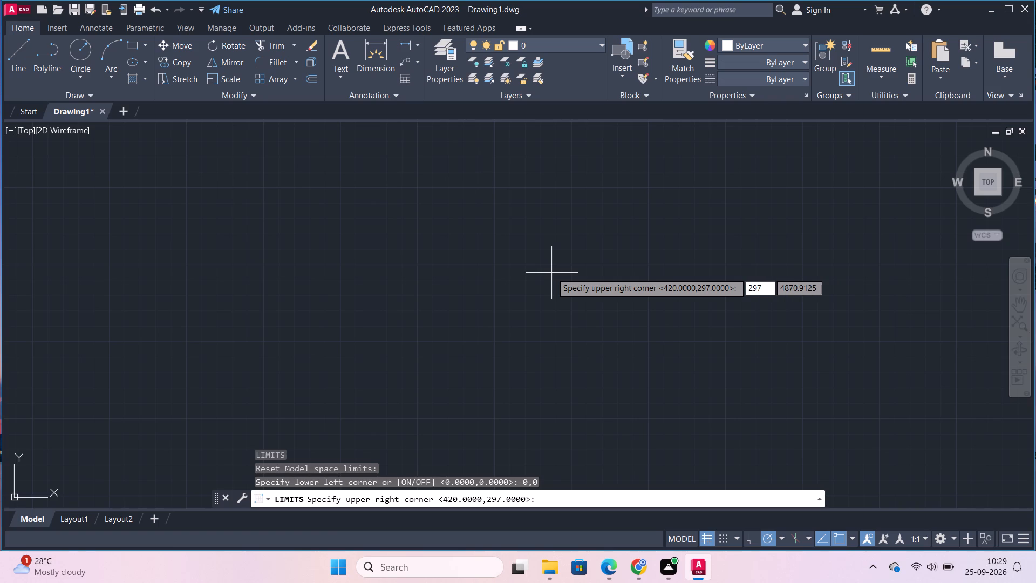
key(BackSpace)
key(BackSpace)
key(BackSpace)
text(1000)
key(Tab)
text(1000)
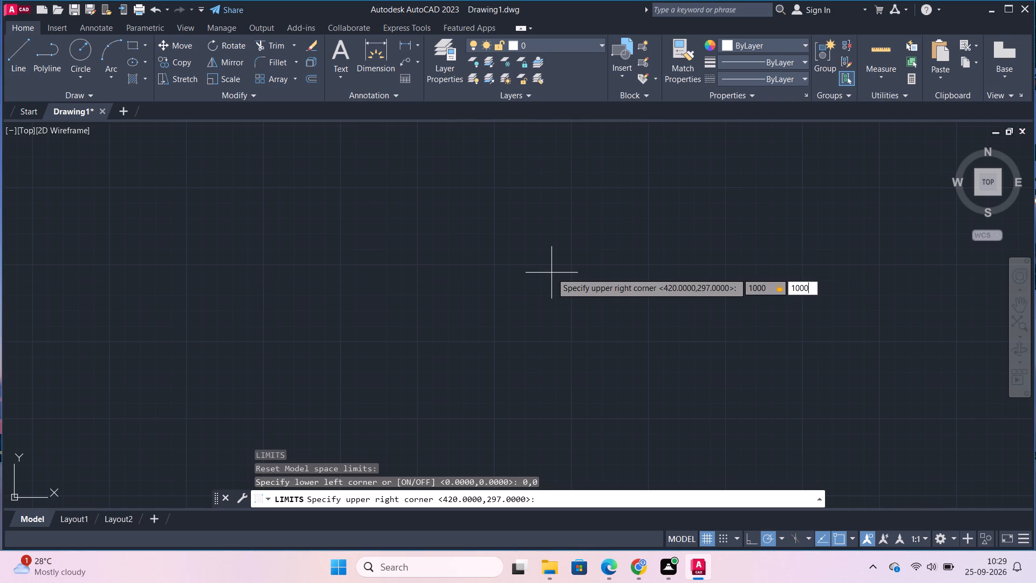
key(Return)
Draw a circle with a diameter of 22 in the empty drawing area.
key(z)
key(Return)
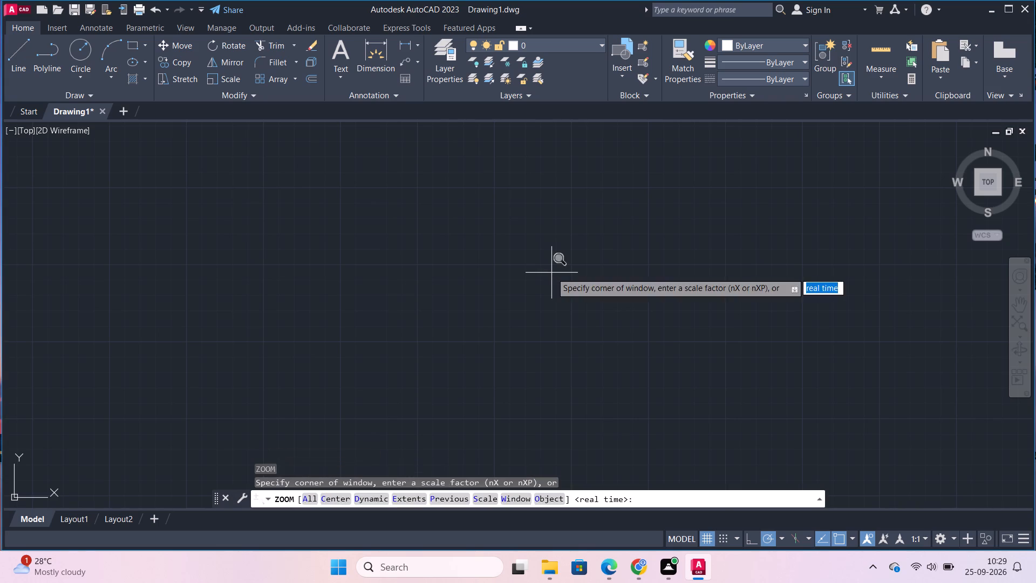
key(a)
key(Return)
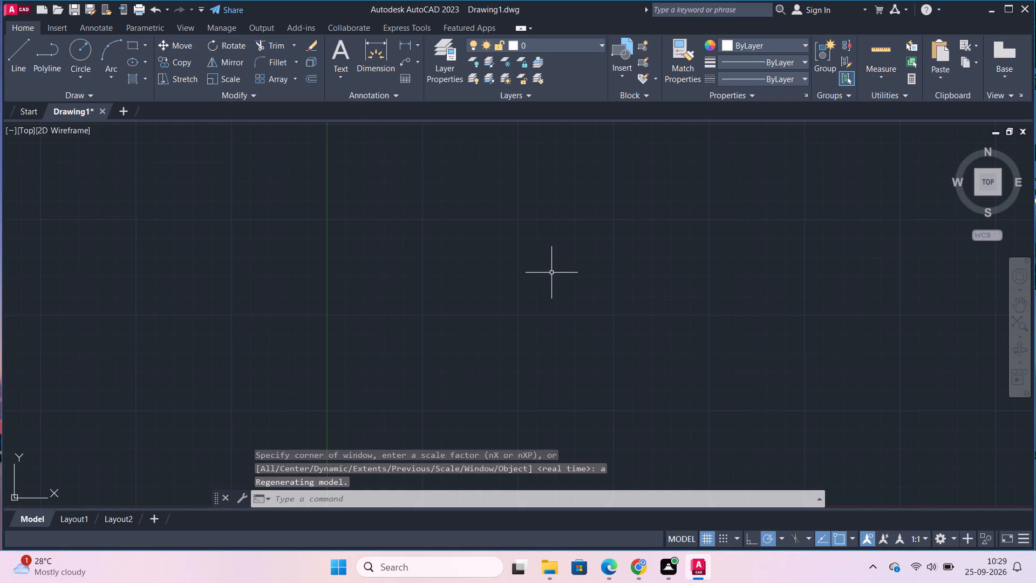
middle_drag(658, 279, 587, 280)
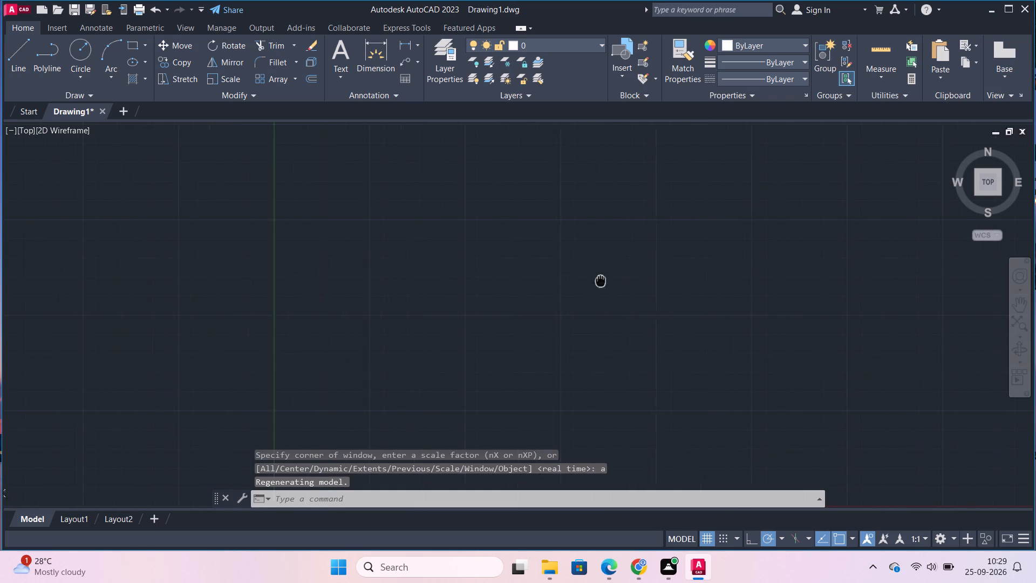
middle_drag(587, 280, 585, 281)
middle_drag(778, 308, 521, 323)
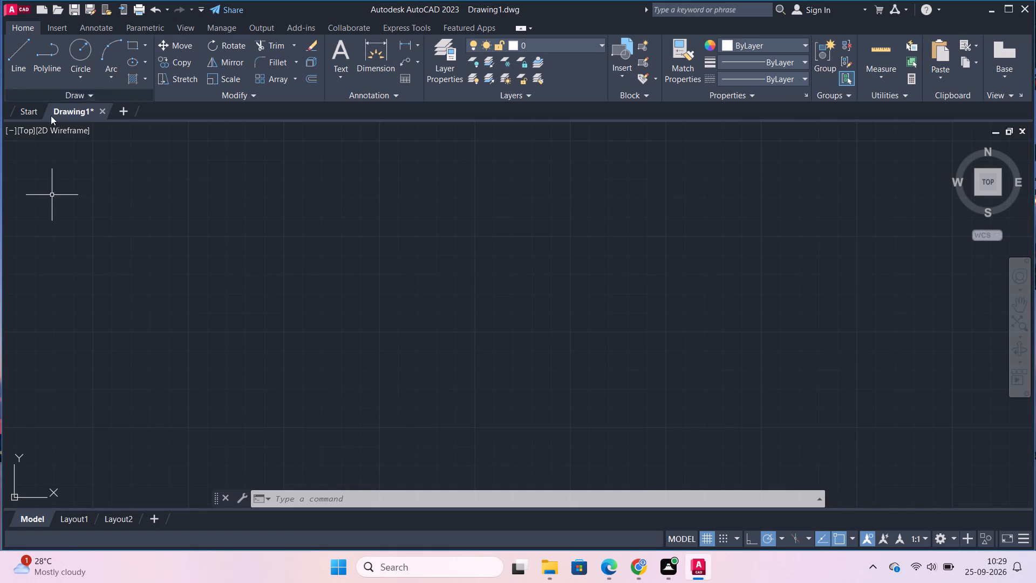
key(c)
key(Return)
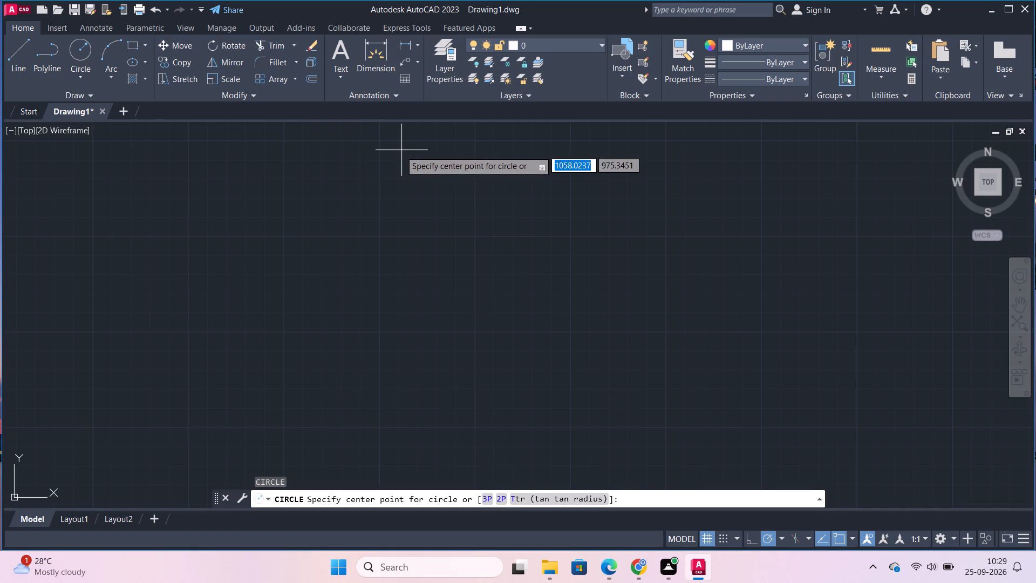
drag(388, 271, 391, 284)
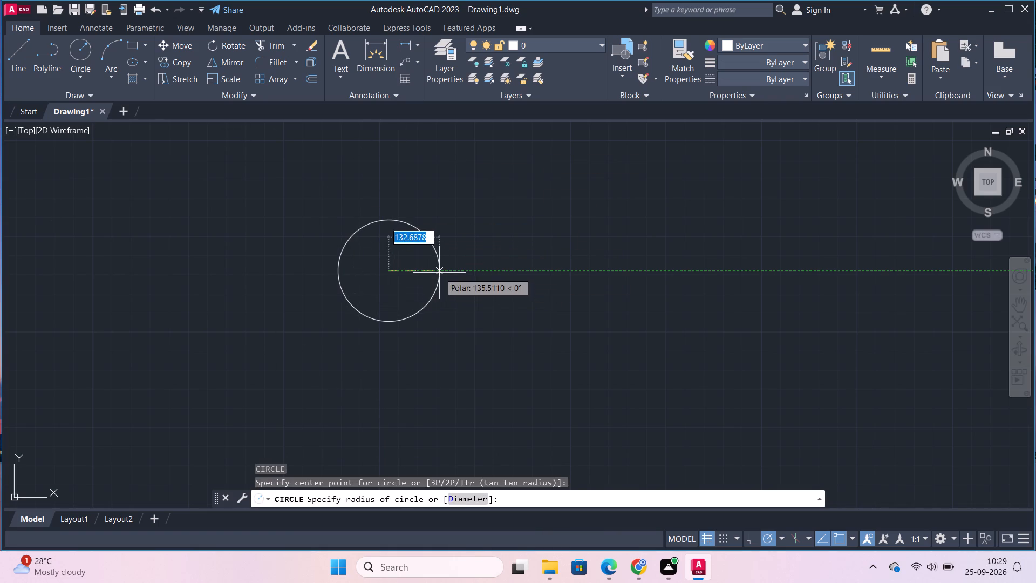
key(d)
key(Return)
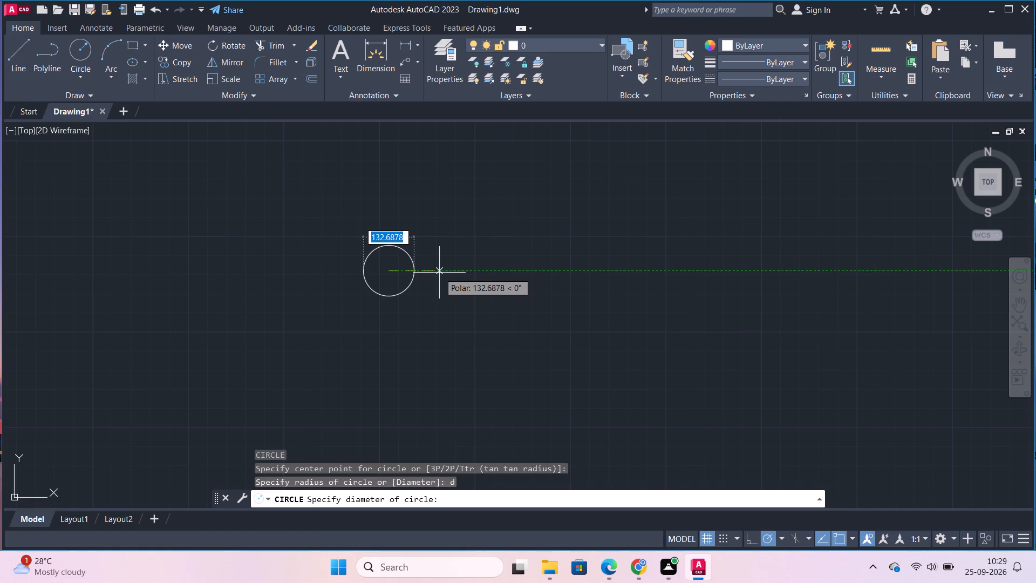
text(22)
key(Return)
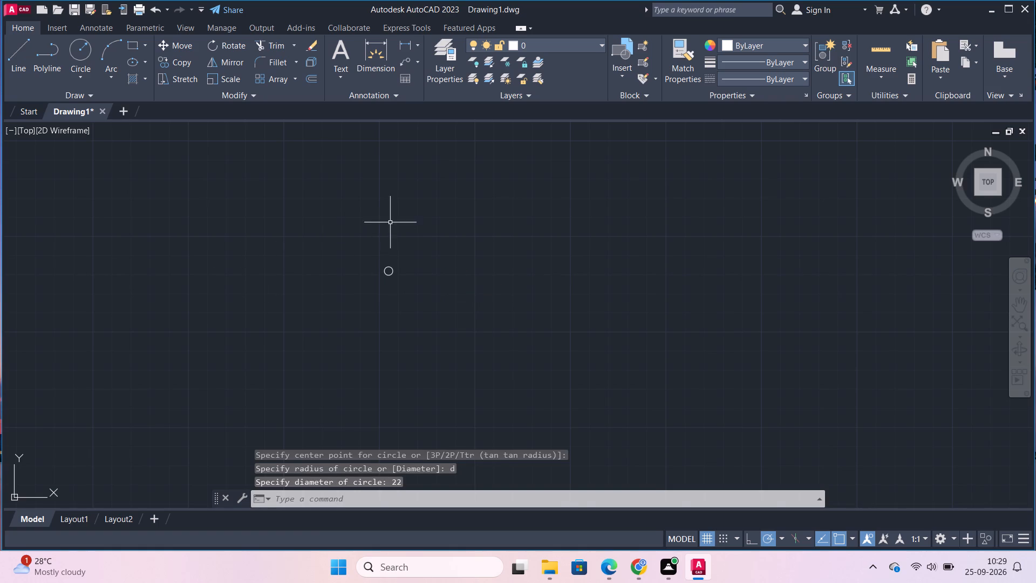
Draw a second circle from the existing circle's centre, accepting the default diameter of 22.
key(z)
key(Return)
key(e)
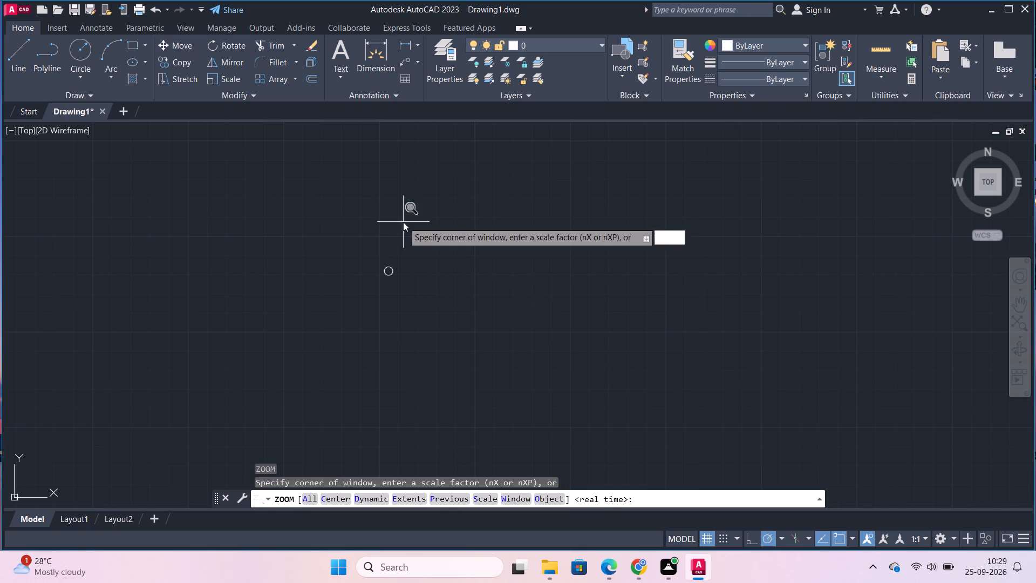
key(Return)
scroll(786, 350, down, 1)
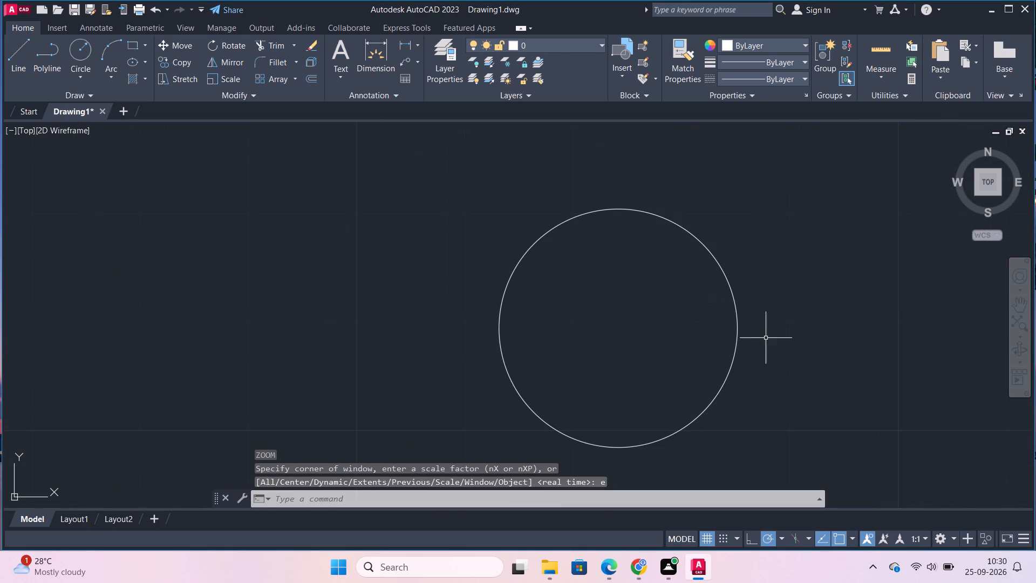
key(space)
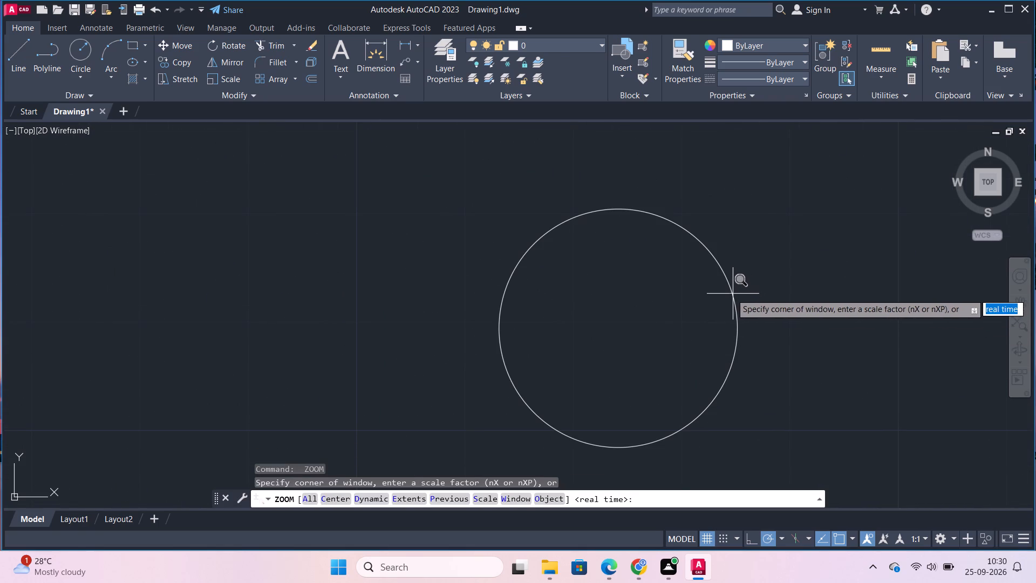
scroll(689, 287, down, 1)
click(681, 273)
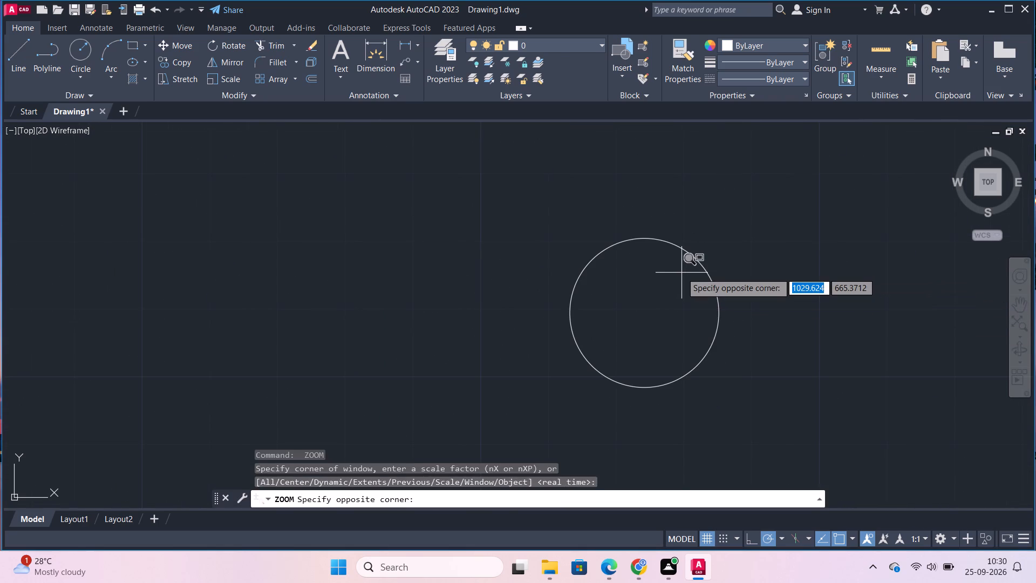
key(Escape)
key(c)
key(Return)
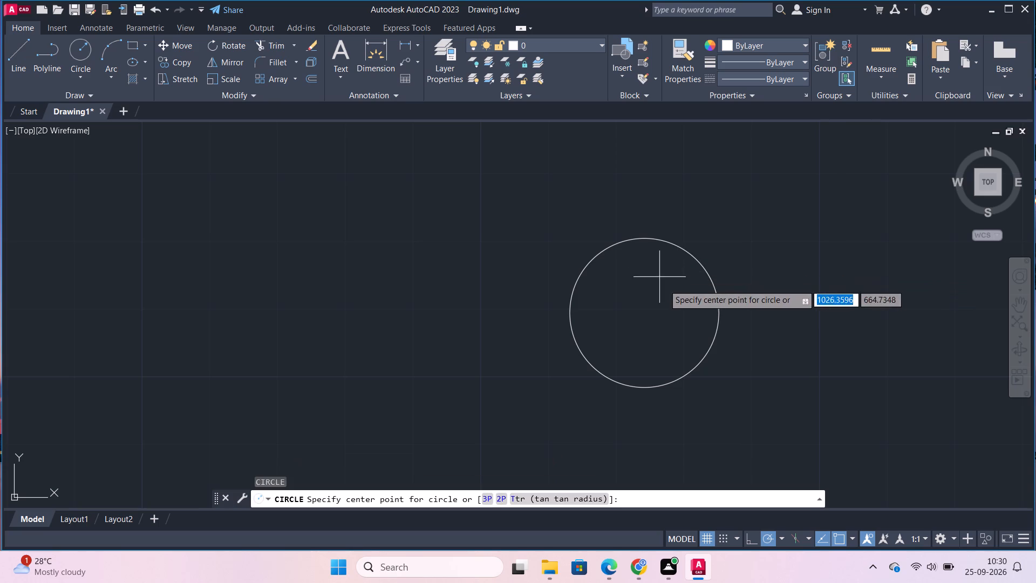
click(642, 315)
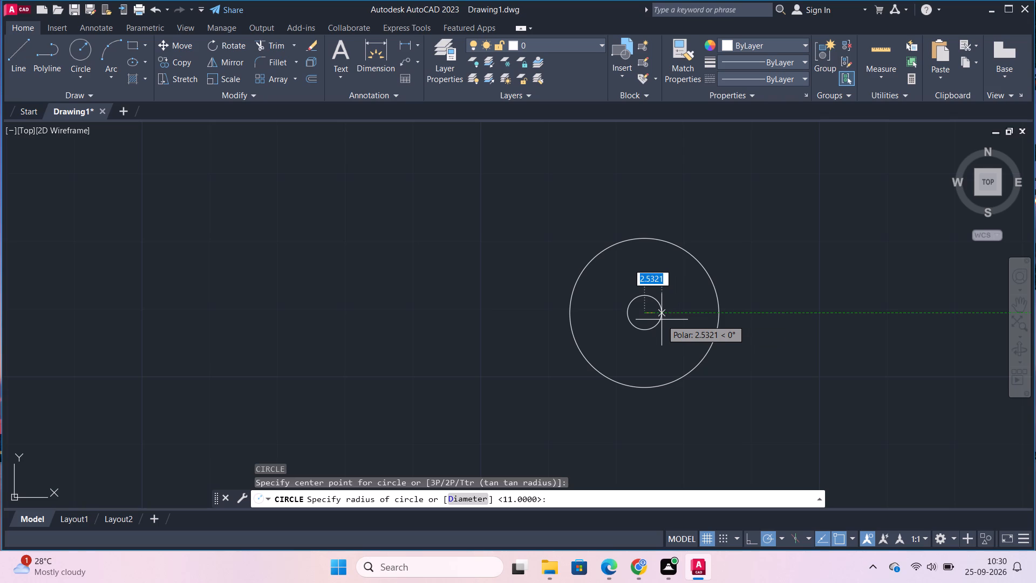
key(d)
key(Return)
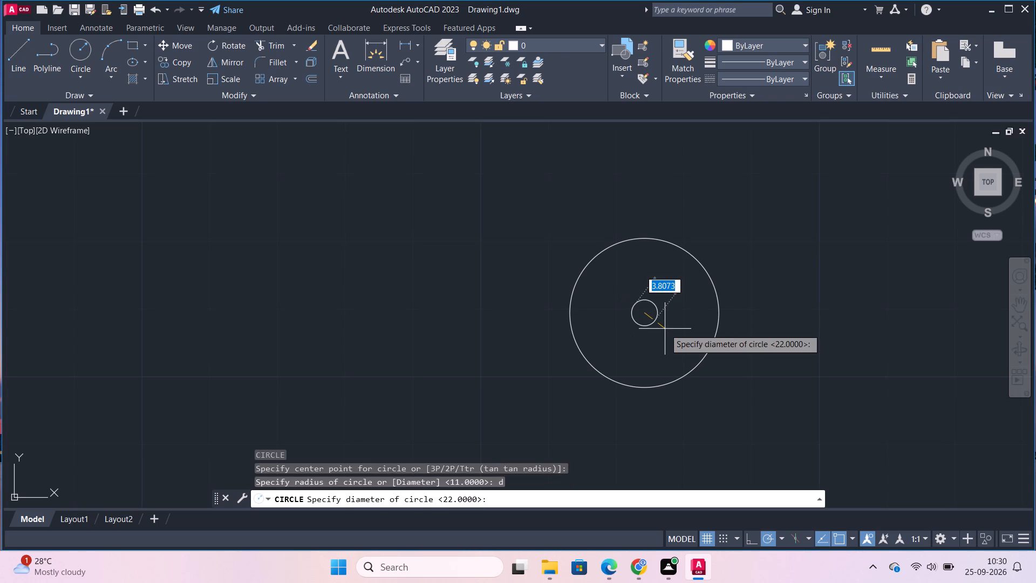
key(Return)
Draw a third circle from the same centre point, again accepting the default diameter of 22.
scroll(669, 330, down, 2)
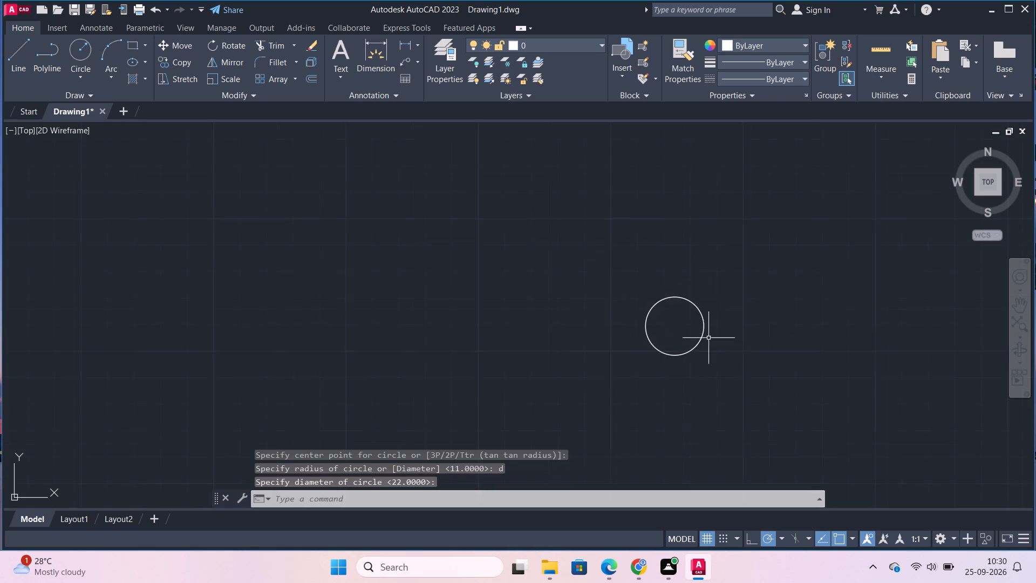
scroll(716, 318, down, 1)
scroll(714, 318, up, 3)
key(c)
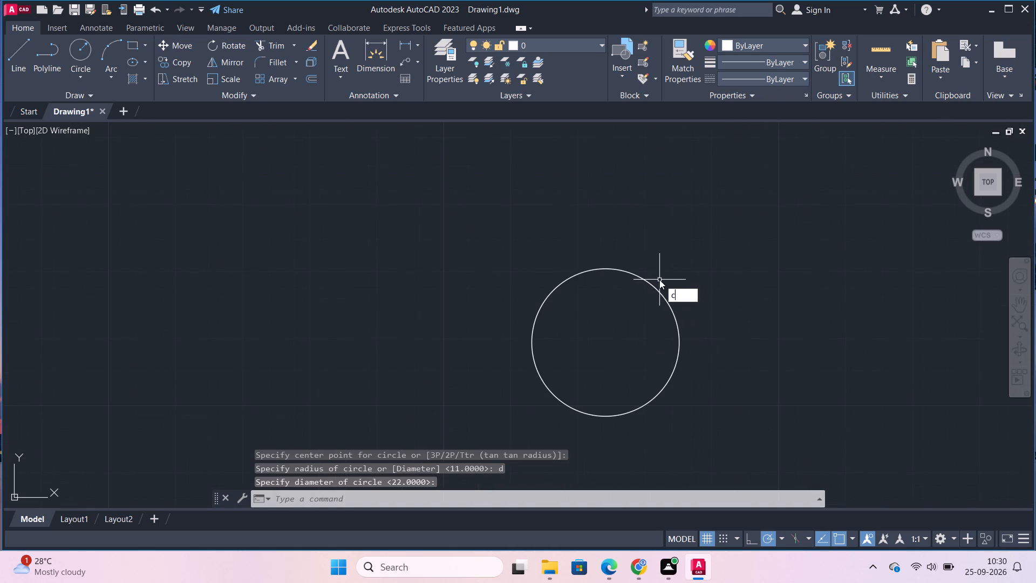
key(Return)
click(605, 346)
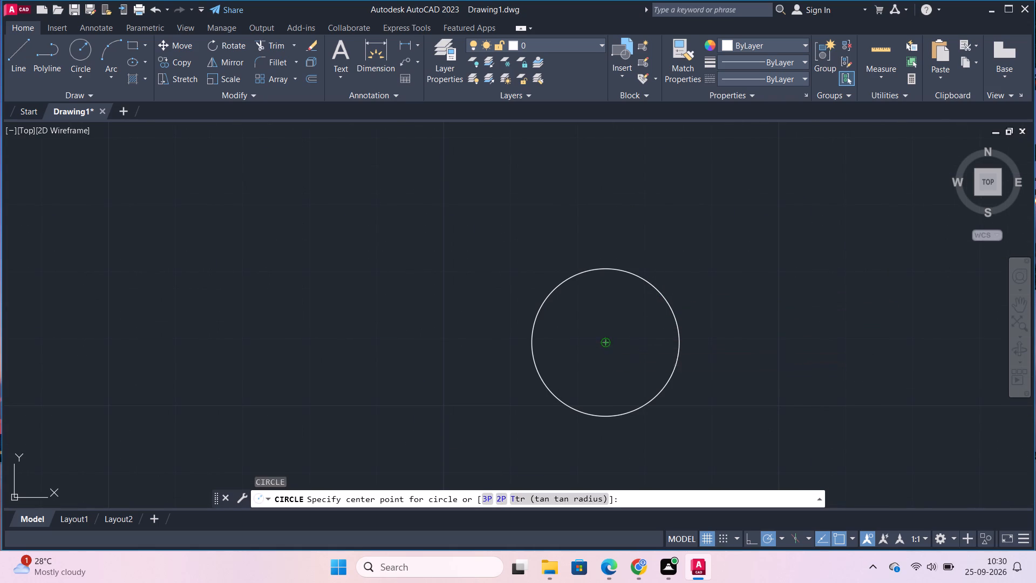
key(d)
key(Return)
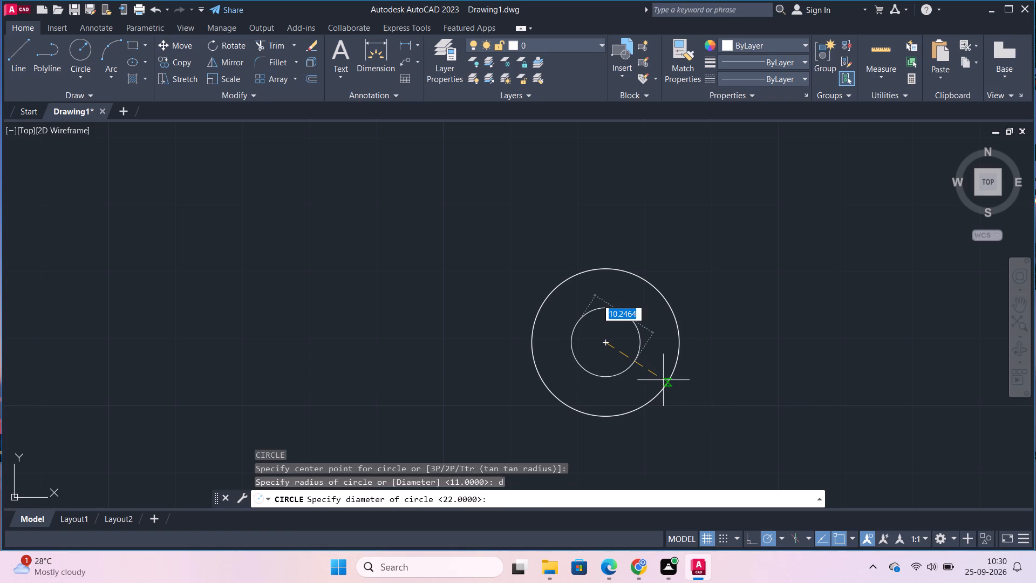
key(Return)
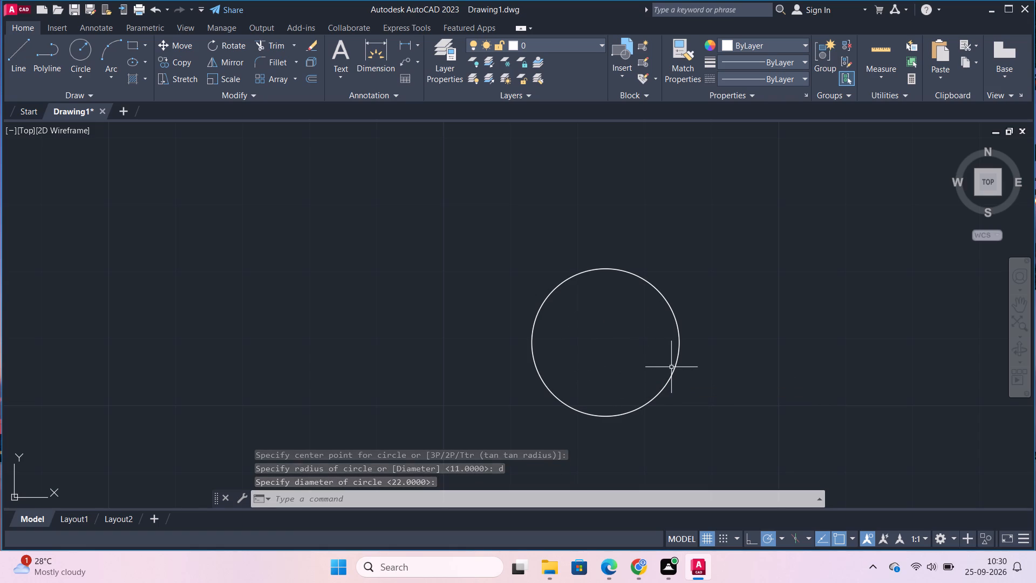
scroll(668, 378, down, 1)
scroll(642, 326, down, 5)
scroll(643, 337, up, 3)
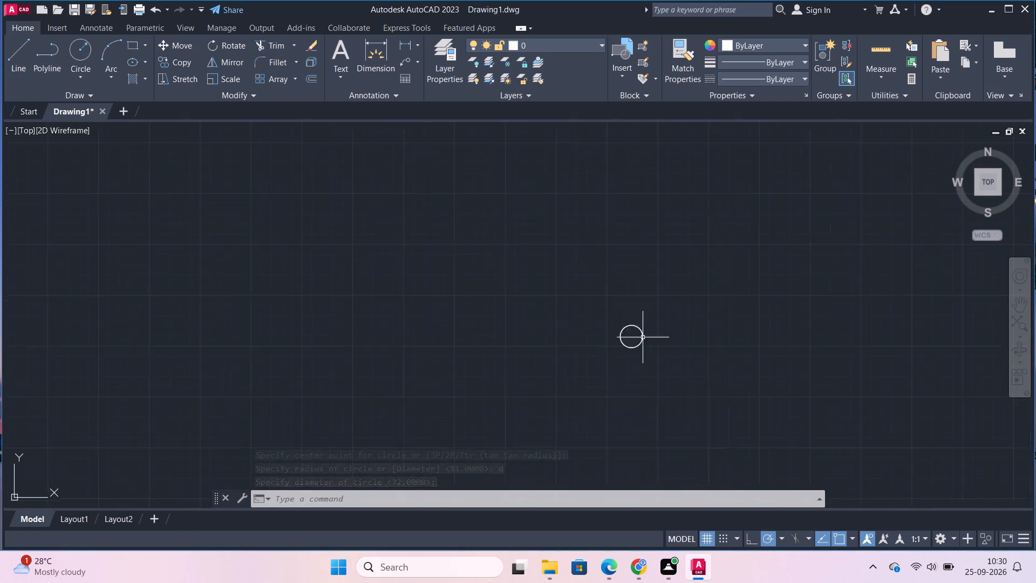
Erase the three overlapping 22-diameter circles one after another until the drawing is empty.
scroll(643, 337, up, 2)
click(631, 355)
key(e)
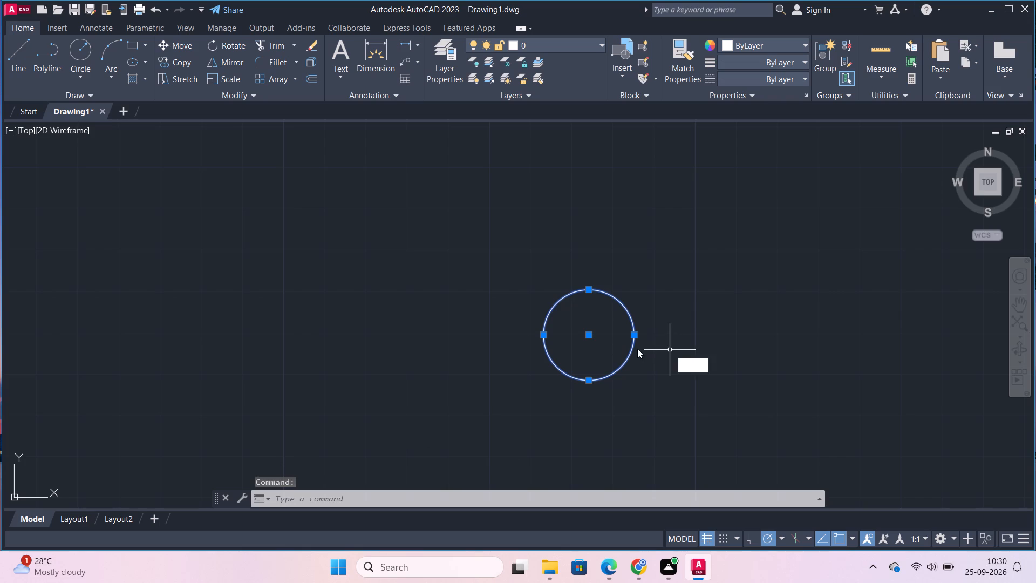
key(Return)
click(627, 354)
key(Return)
click(628, 354)
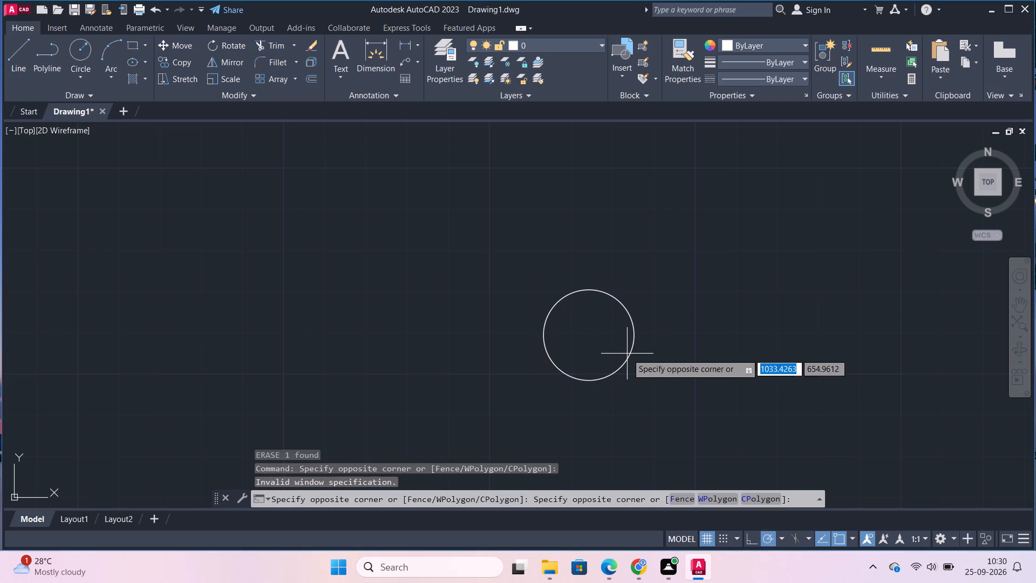
click(628, 354)
key(Return)
click(628, 354)
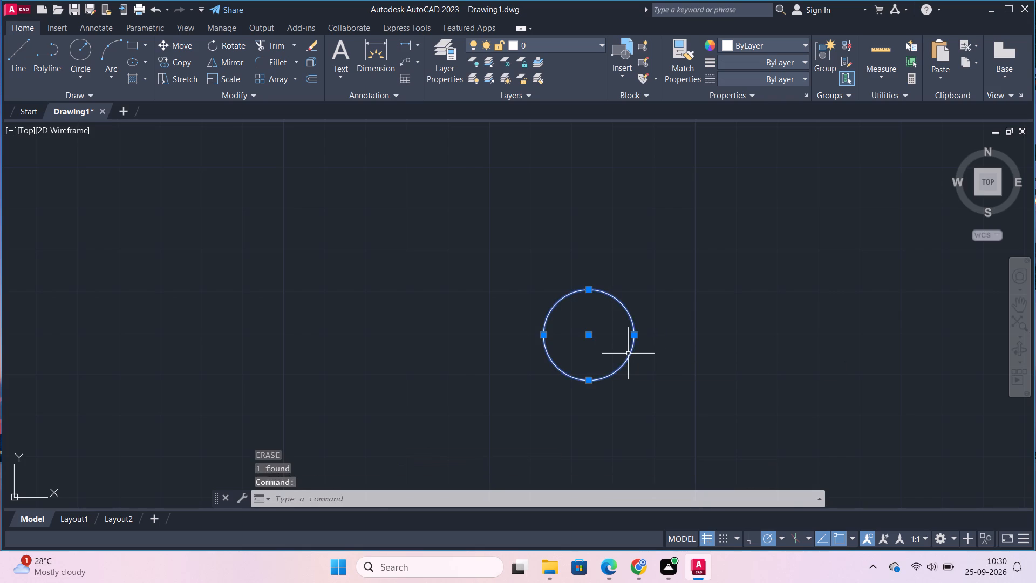
key(Return)
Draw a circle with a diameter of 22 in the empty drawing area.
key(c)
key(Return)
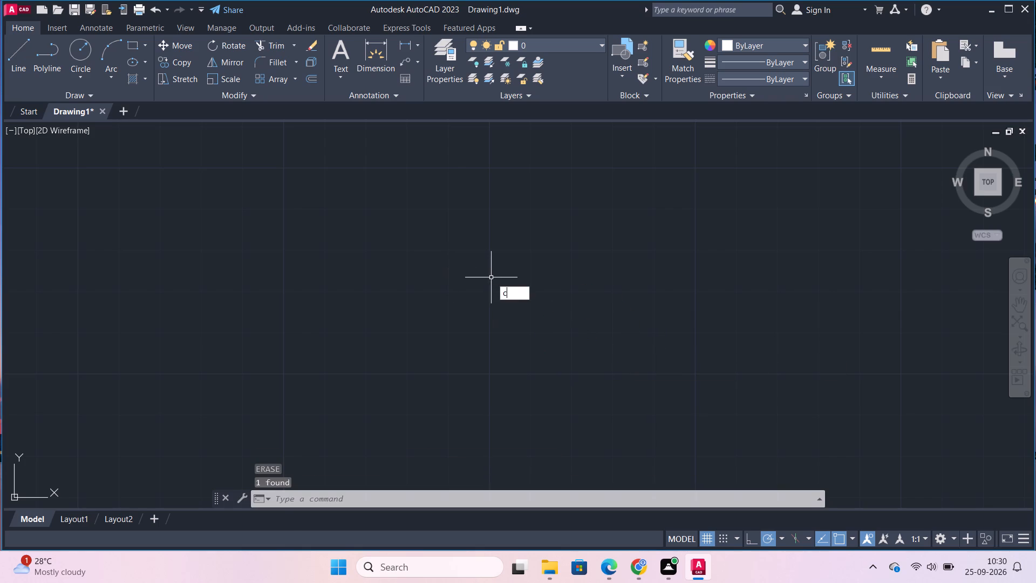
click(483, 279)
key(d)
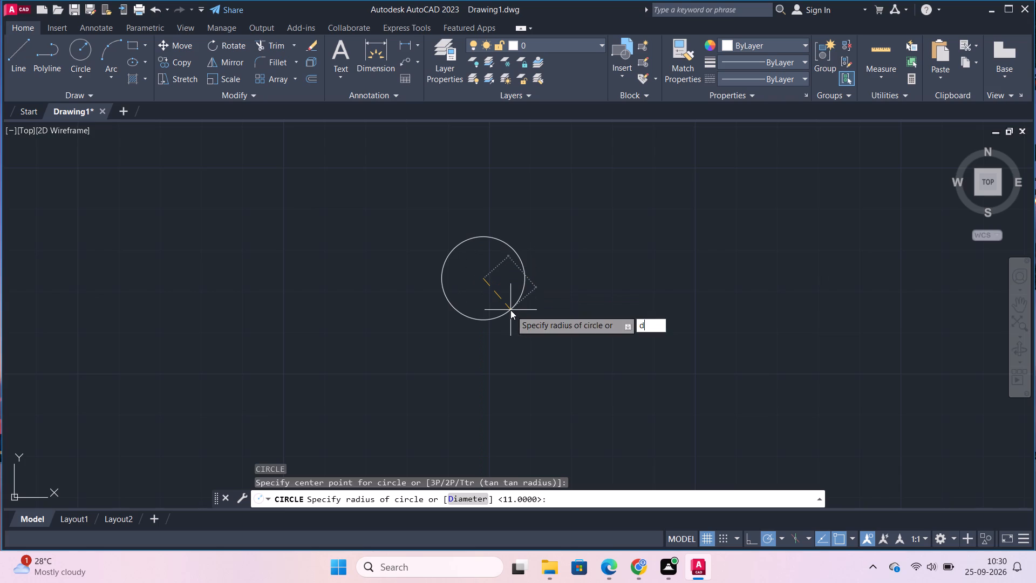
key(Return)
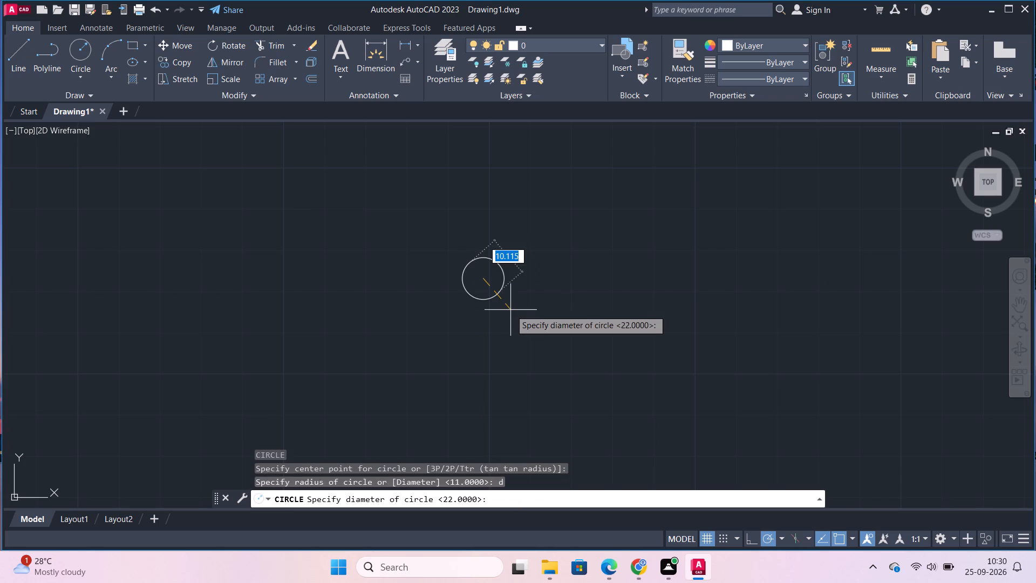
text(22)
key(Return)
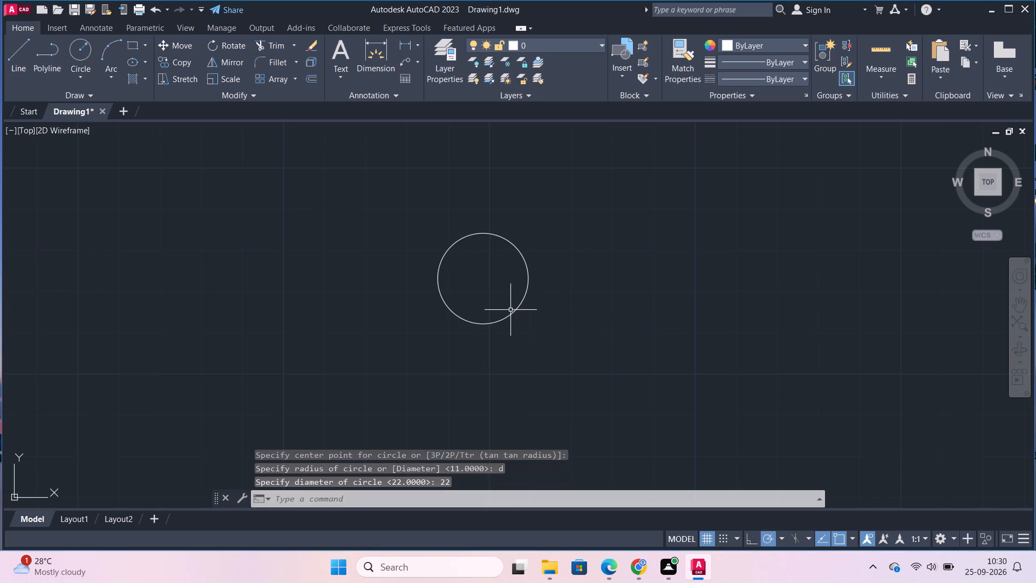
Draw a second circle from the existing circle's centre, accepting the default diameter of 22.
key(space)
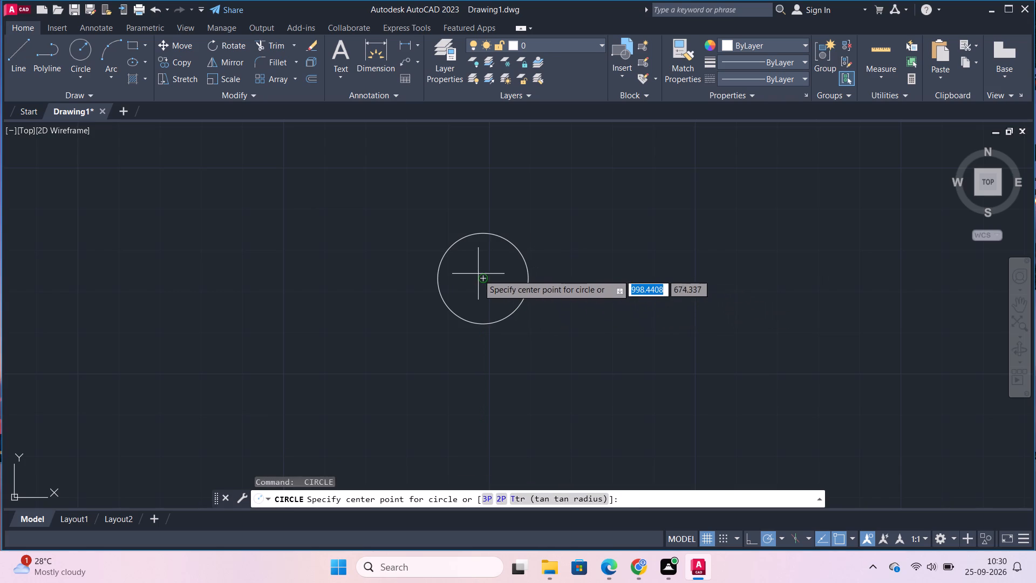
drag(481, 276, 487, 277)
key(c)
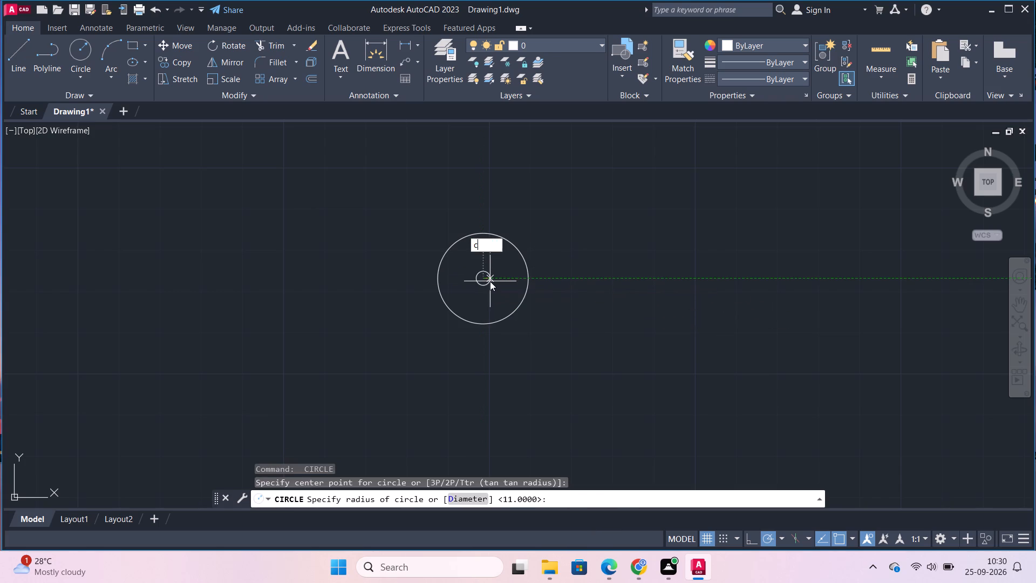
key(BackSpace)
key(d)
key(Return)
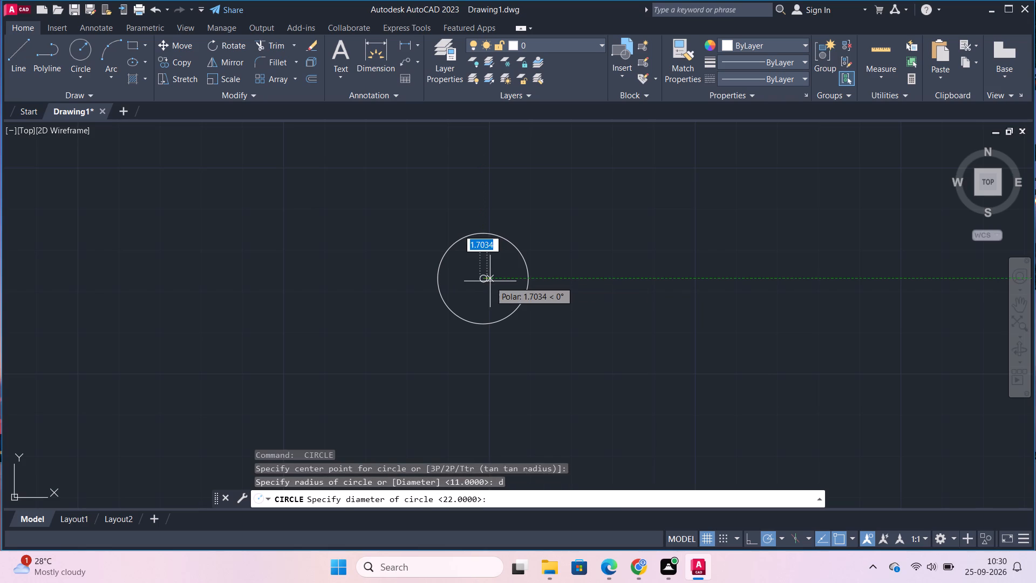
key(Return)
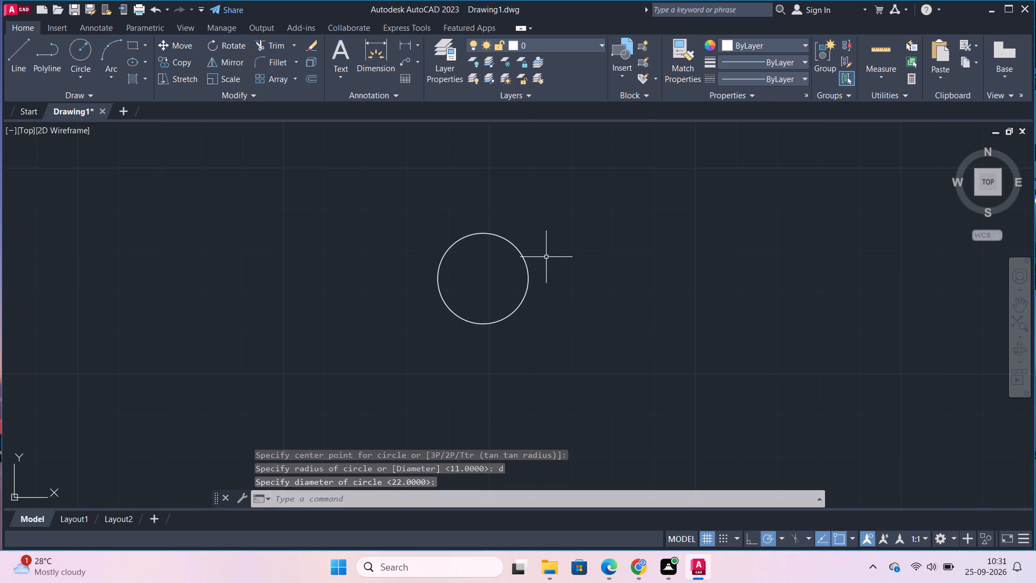
Draw a separate circle with the Center, Diameter method beside the existing one, with a diameter of 22.
click(78, 78)
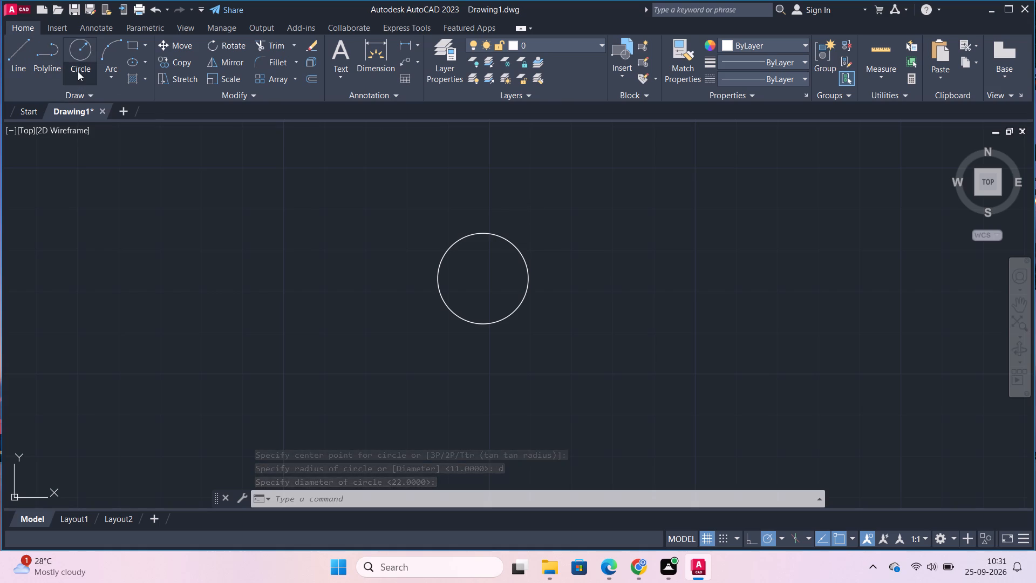
click(130, 130)
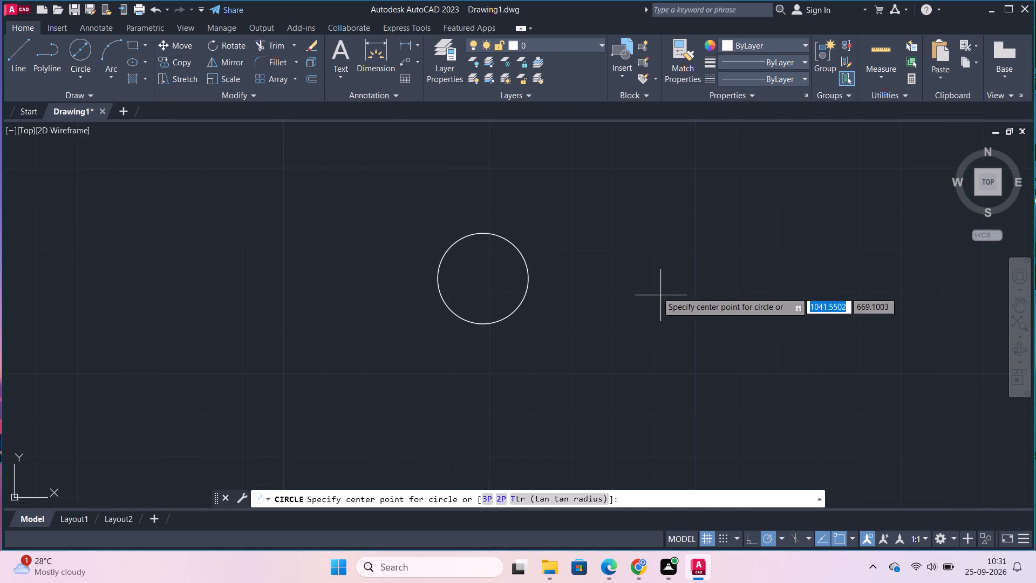
click(644, 283)
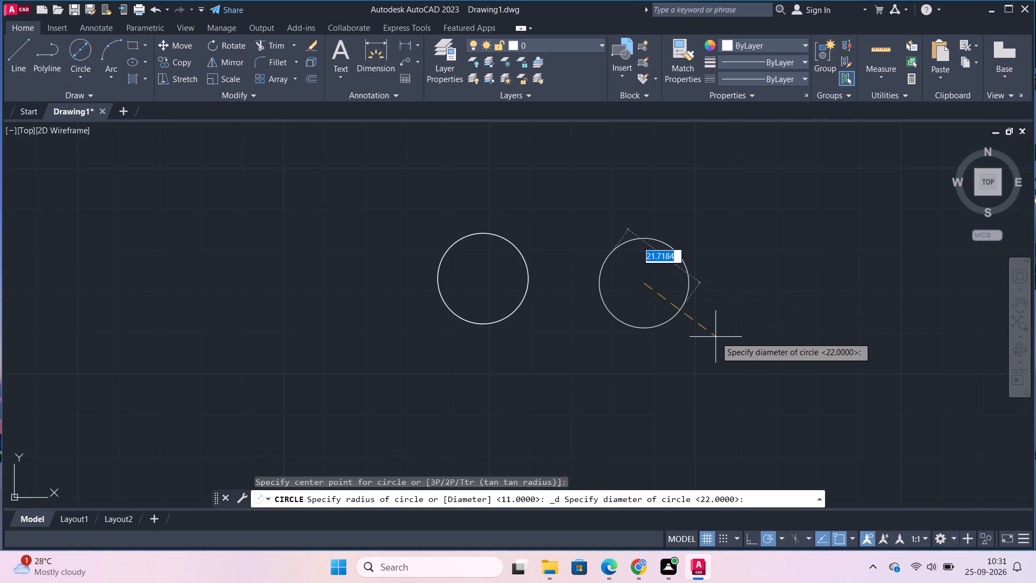
key(d)
key(Return)
text(22)
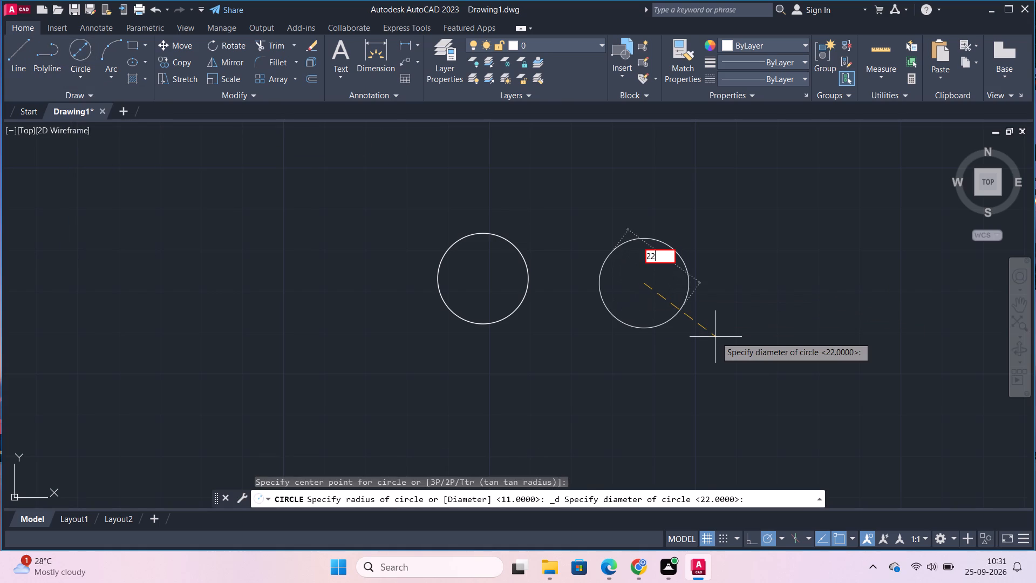
key(Return)
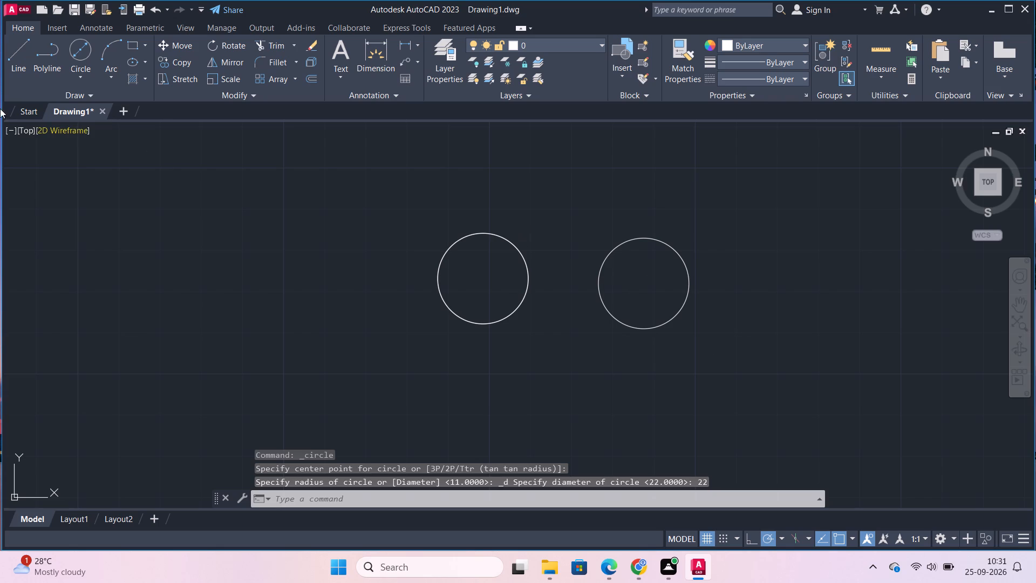
Draw a concentric circle with a diameter of 8 inside the newly placed 22-diameter circle.
click(73, 42)
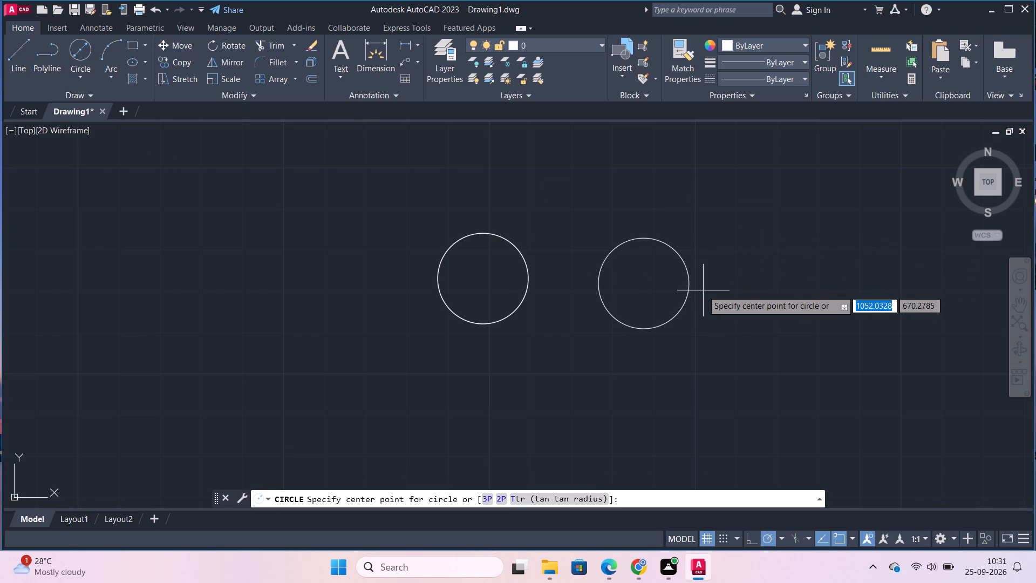
click(647, 287)
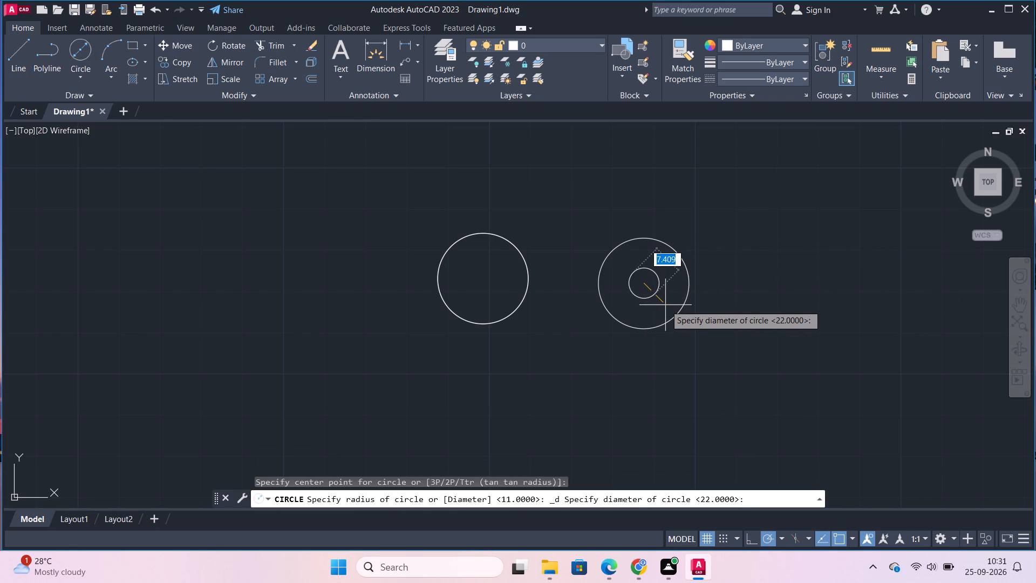
key(8)
key(Return)
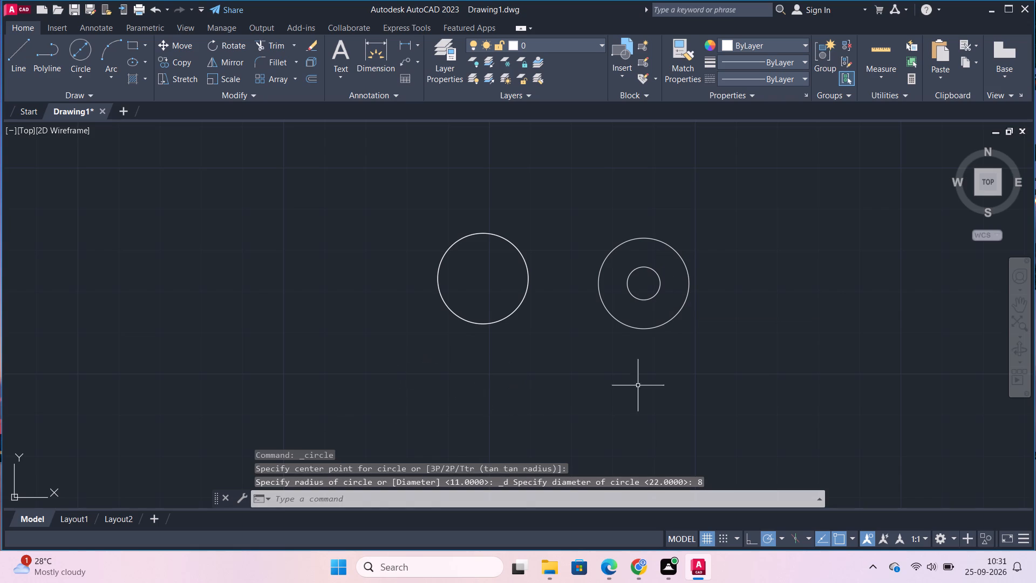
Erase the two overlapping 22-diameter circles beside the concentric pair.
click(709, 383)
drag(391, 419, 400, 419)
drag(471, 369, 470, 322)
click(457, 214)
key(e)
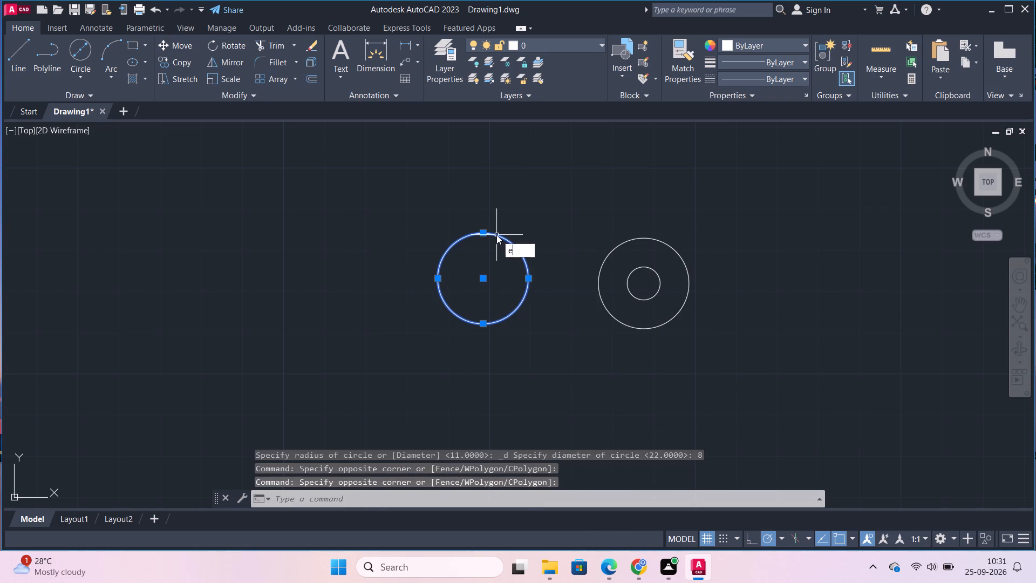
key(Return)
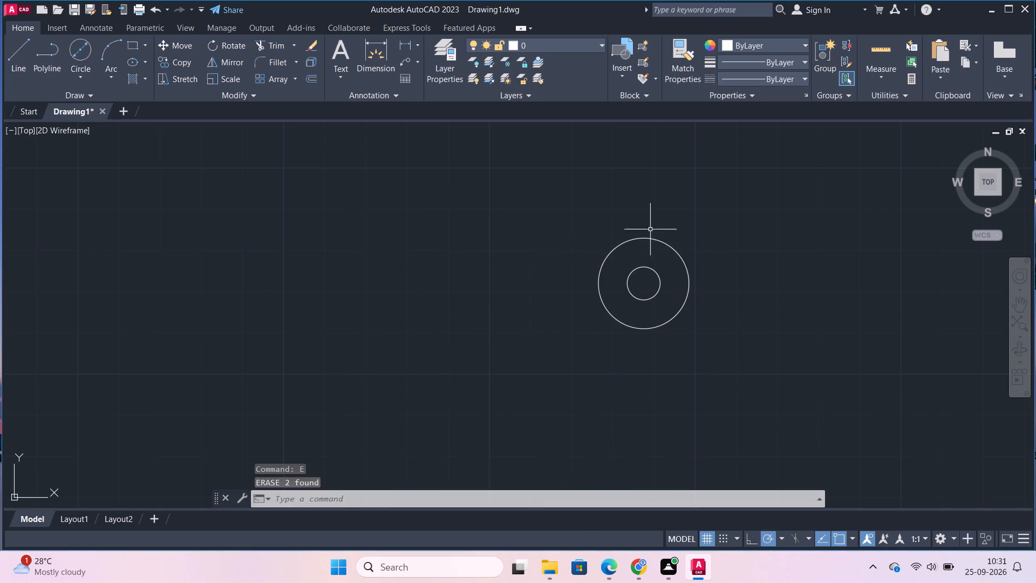
Draw a horizontal line through the circles' centre, starting about 16 units left of it and ending beyond the outer circle's right side.
middle_drag(721, 242, 608, 245)
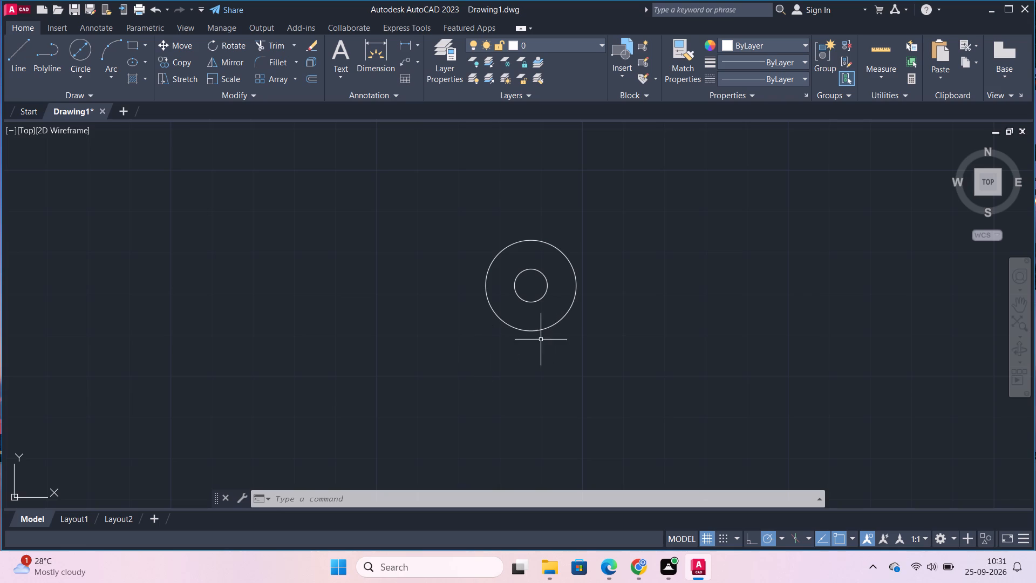
key(l)
key(Return)
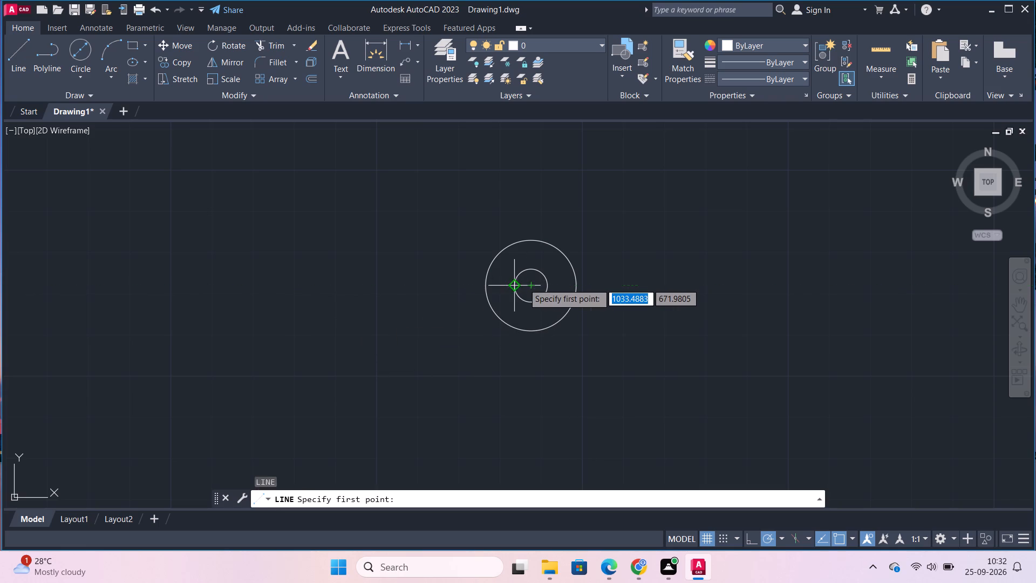
click(466, 282)
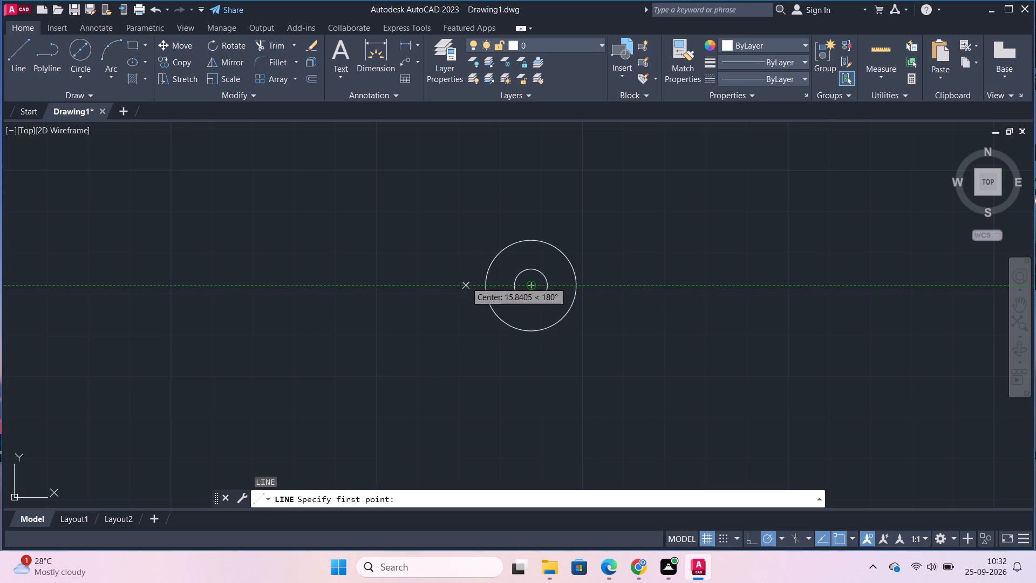
click(643, 290)
key(Escape)
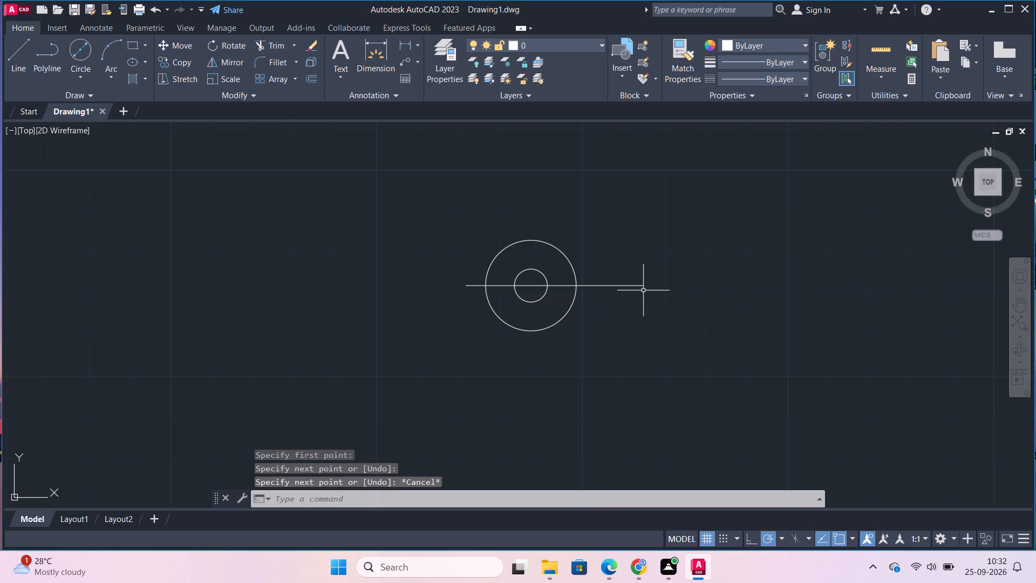
Offset the horizontal centre line downward by 42 using the Through option.
key(o)
key(Return)
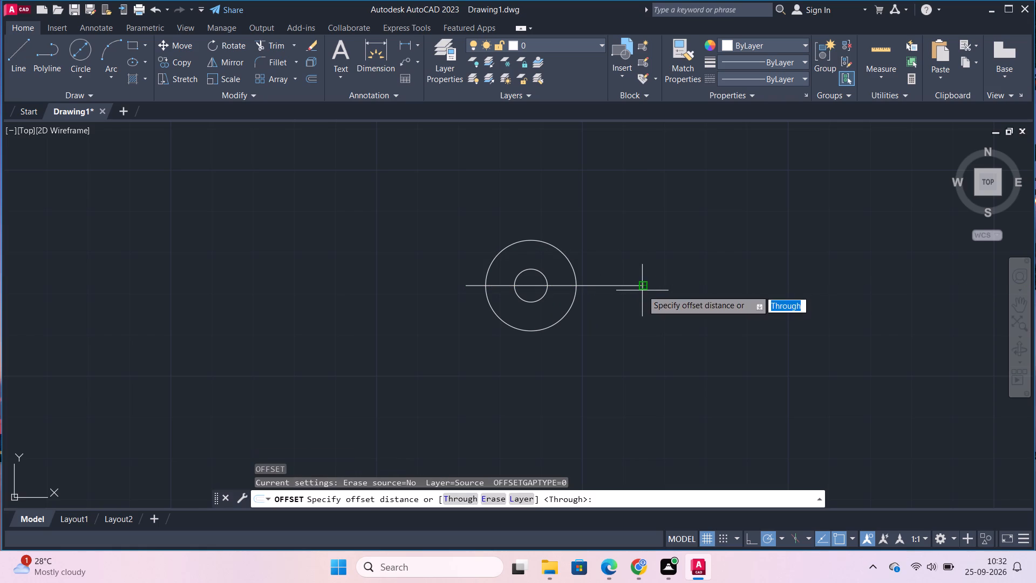
key(Return)
click(591, 286)
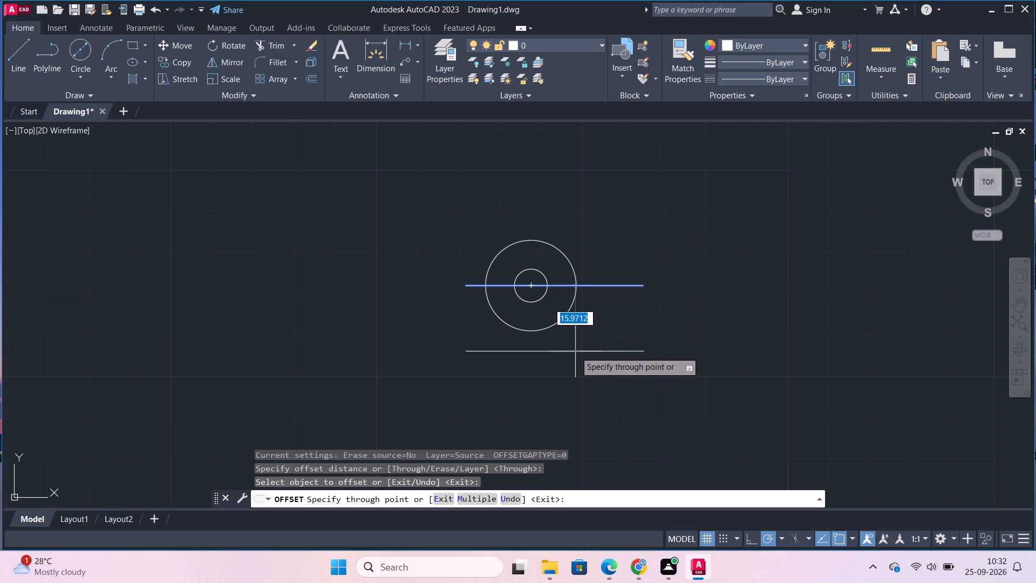
text(42)
key(Return)
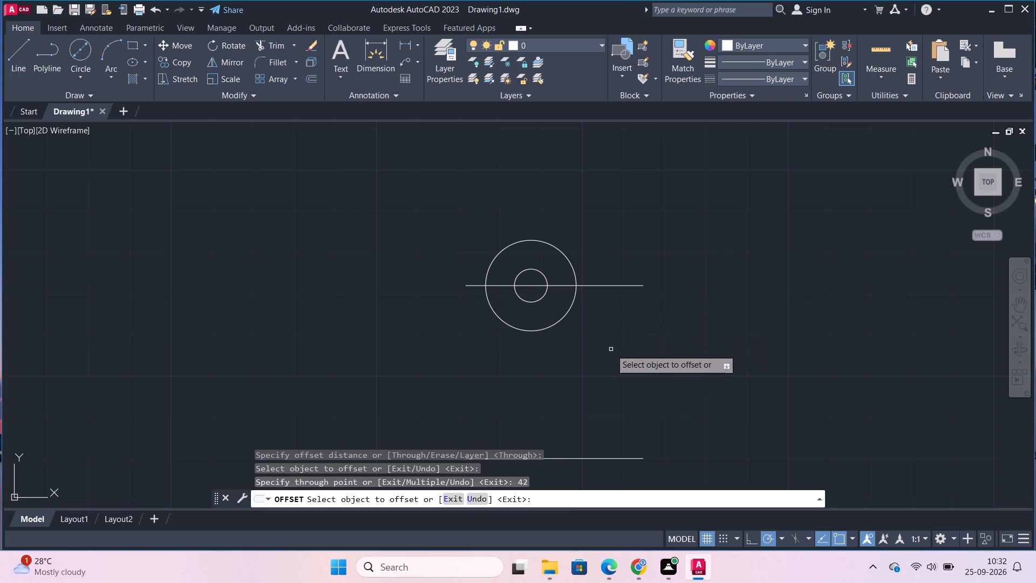
key(Escape)
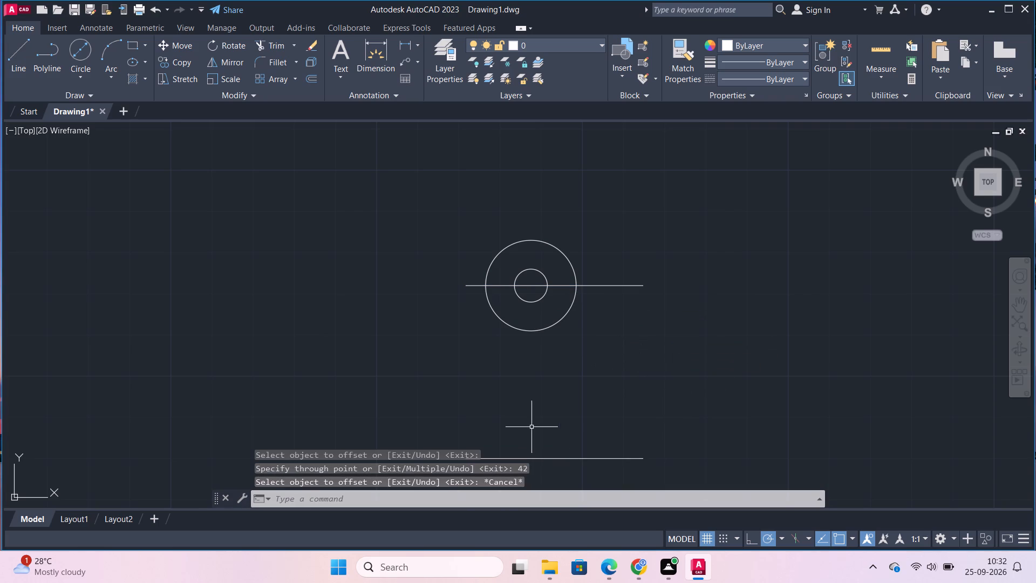
Draw a vertical line from the circles' centre upward past the top of the outer circle.
click(10, 53)
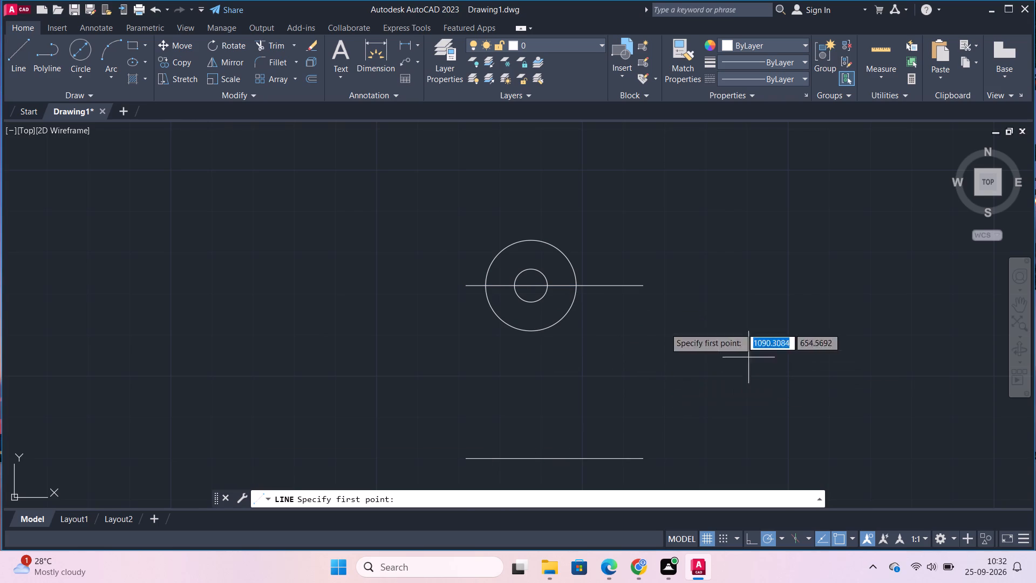
click(535, 285)
click(528, 205)
key(Escape)
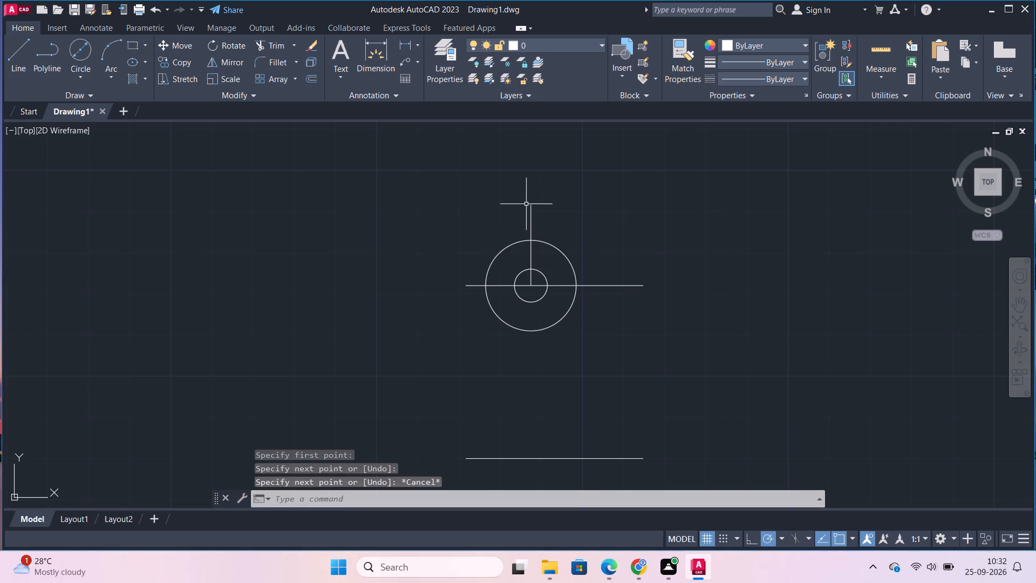
Stretch the vertical line's lower end 42 down from the circles' centre to meet the lower horizontal line.
click(531, 214)
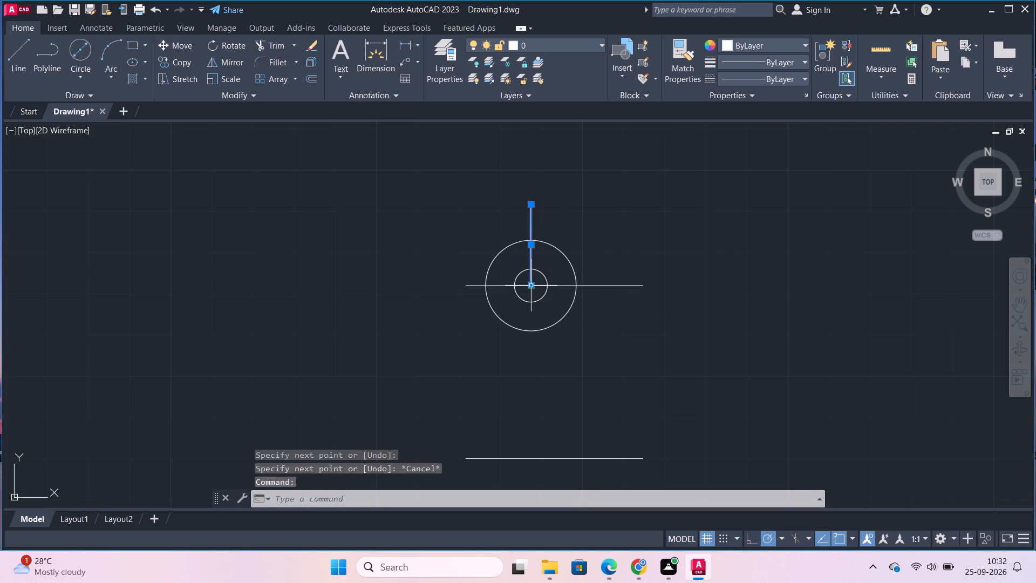
click(532, 287)
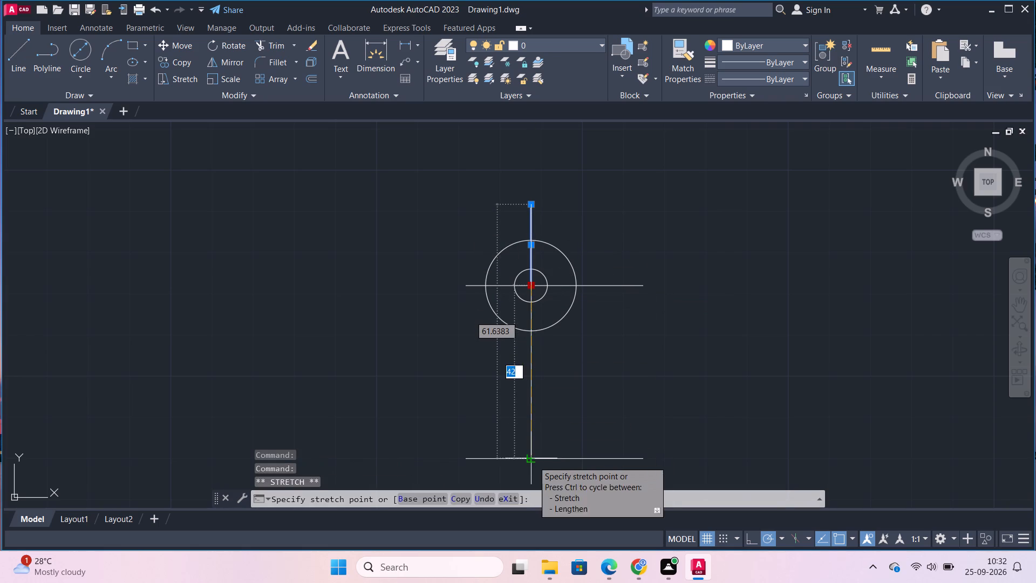
click(533, 456)
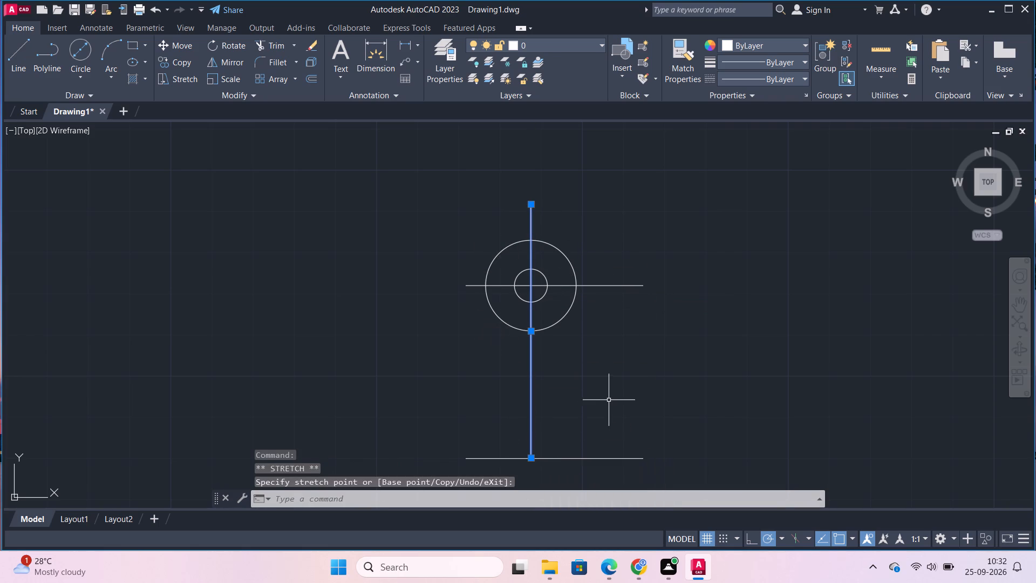
key(Escape)
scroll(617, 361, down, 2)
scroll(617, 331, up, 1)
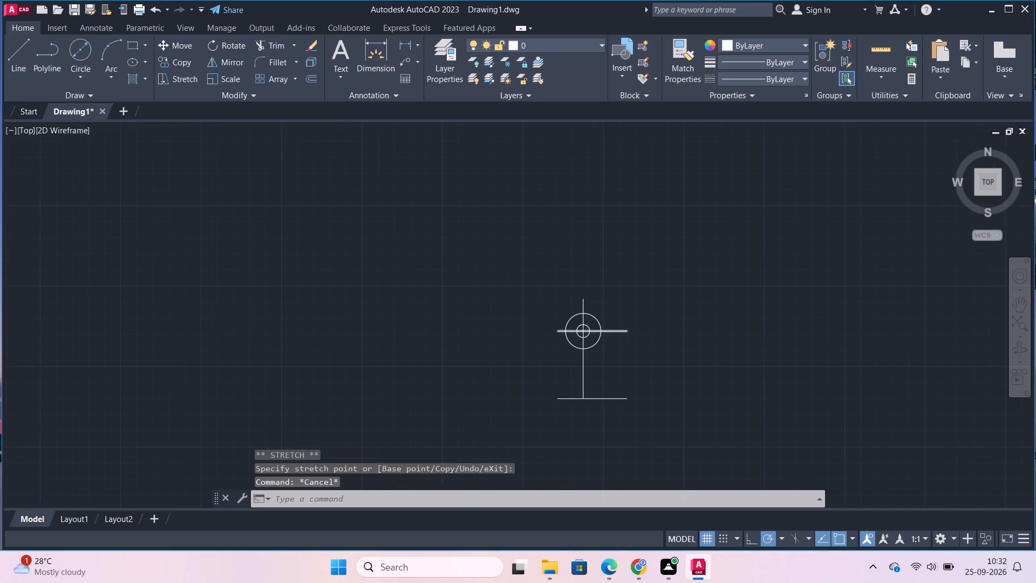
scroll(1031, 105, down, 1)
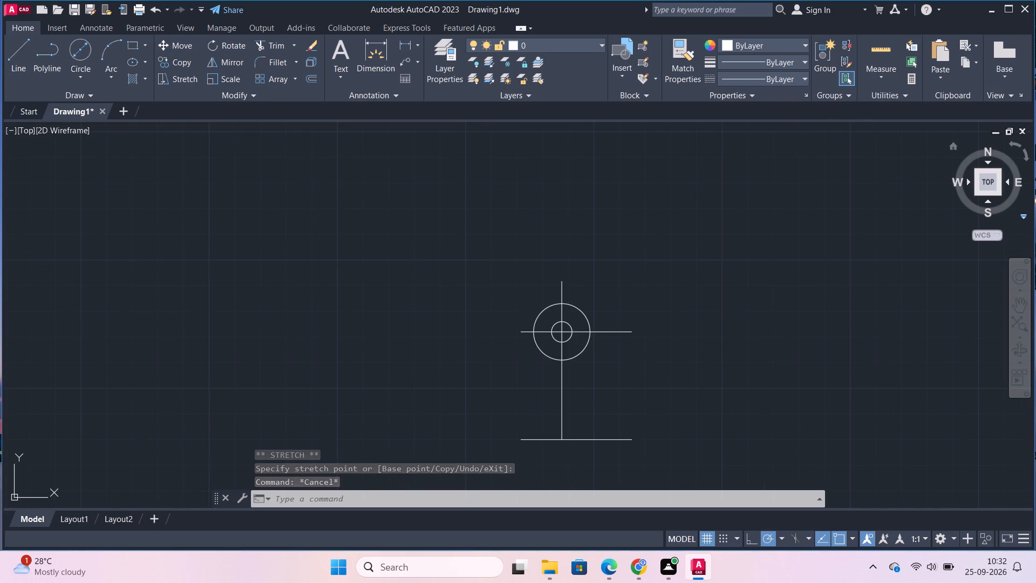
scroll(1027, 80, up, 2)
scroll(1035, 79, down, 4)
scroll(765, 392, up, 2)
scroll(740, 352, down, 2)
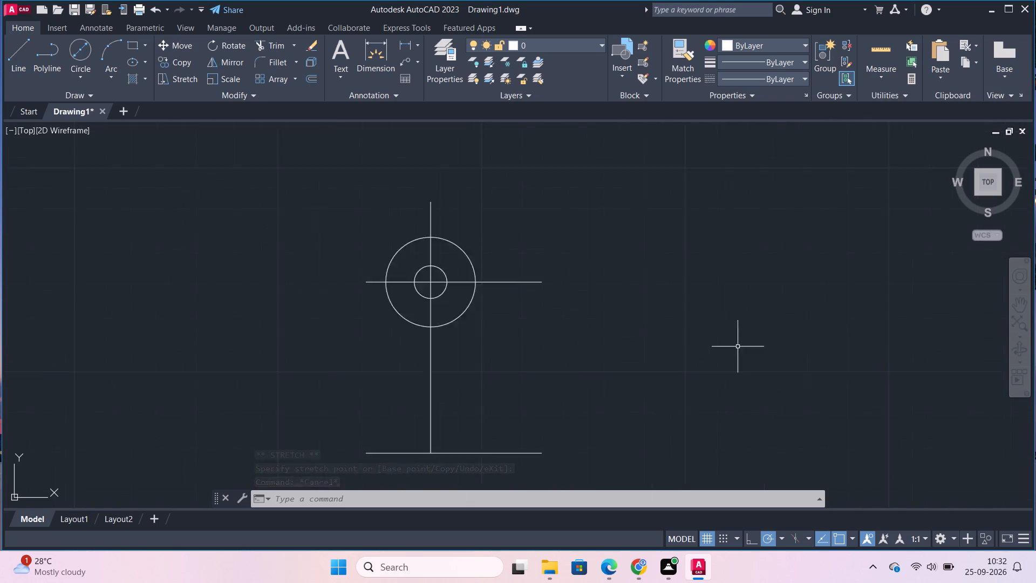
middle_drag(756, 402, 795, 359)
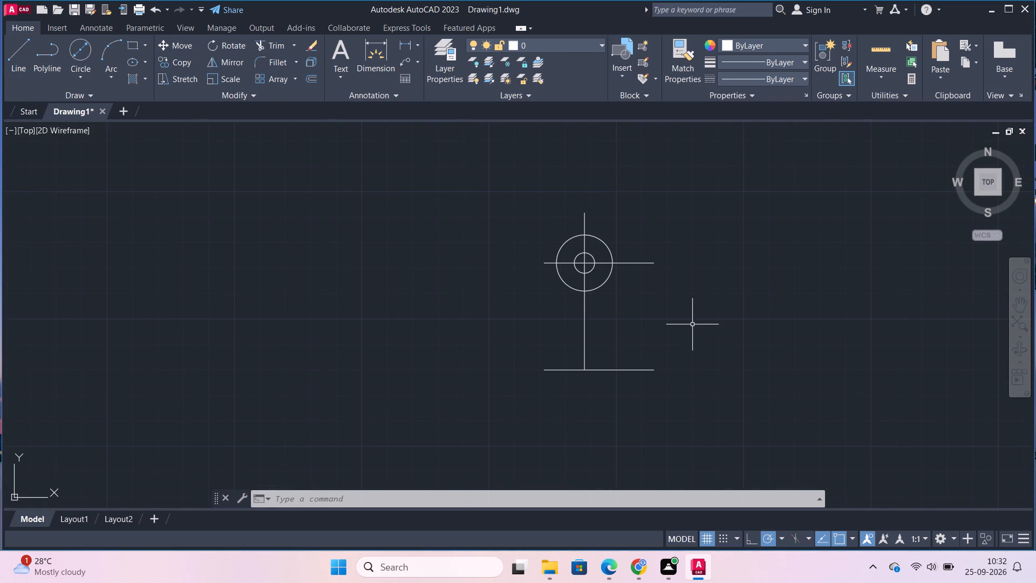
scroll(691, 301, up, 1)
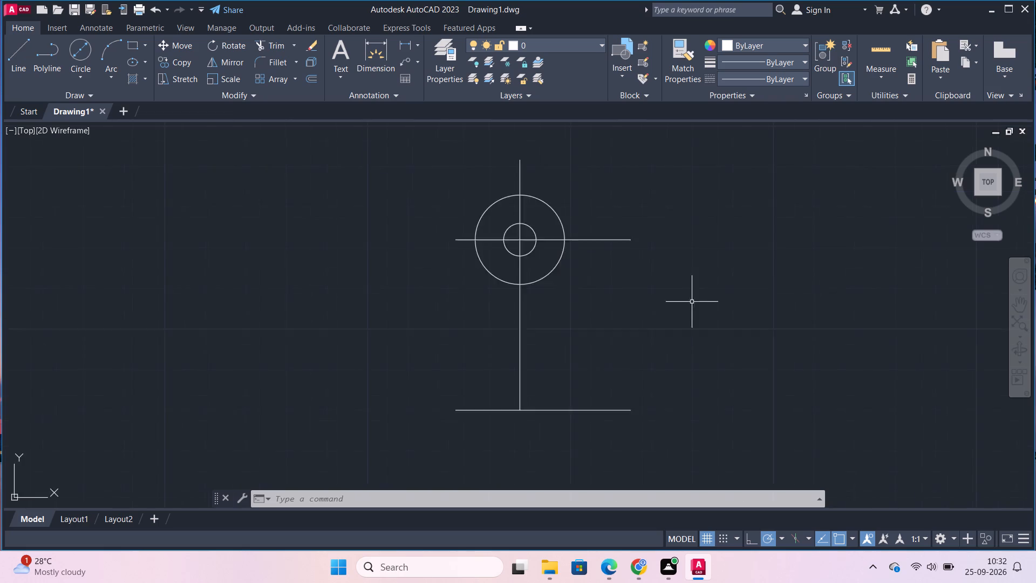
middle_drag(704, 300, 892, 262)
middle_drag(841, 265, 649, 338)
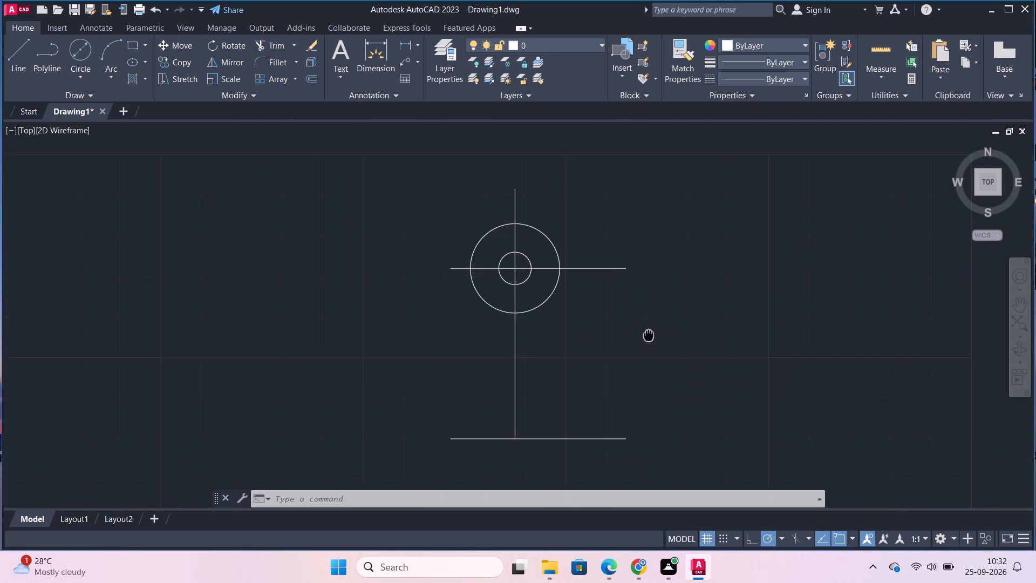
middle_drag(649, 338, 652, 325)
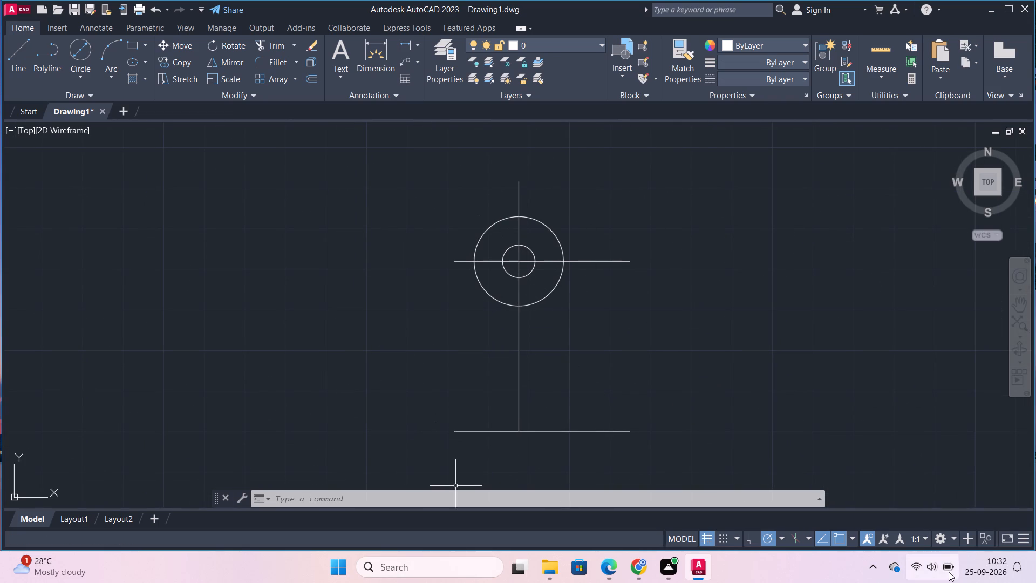
Set the polar tracking angle increment to 30 degrees (30, 60, 90, 120).
click(785, 540)
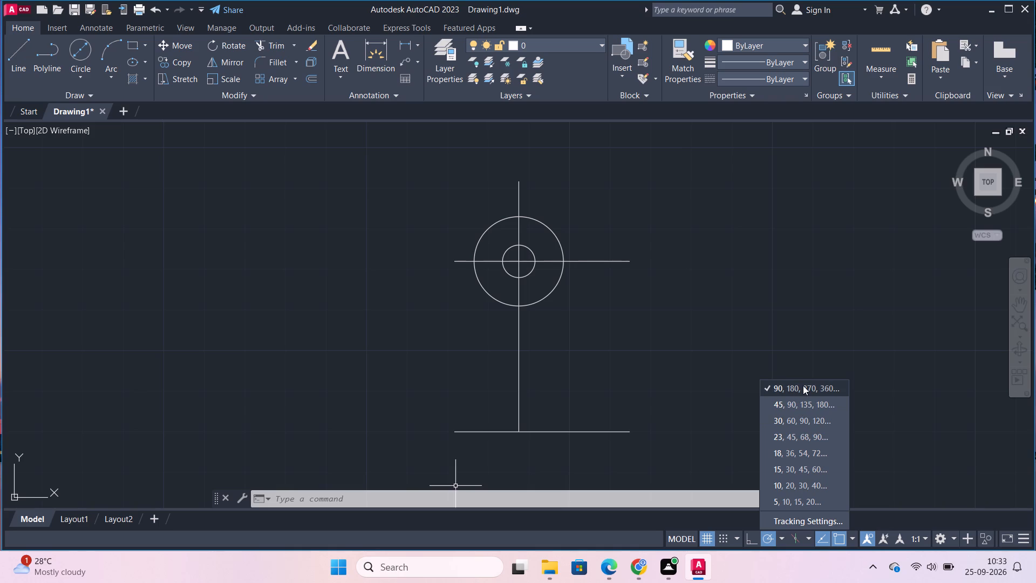
click(802, 418)
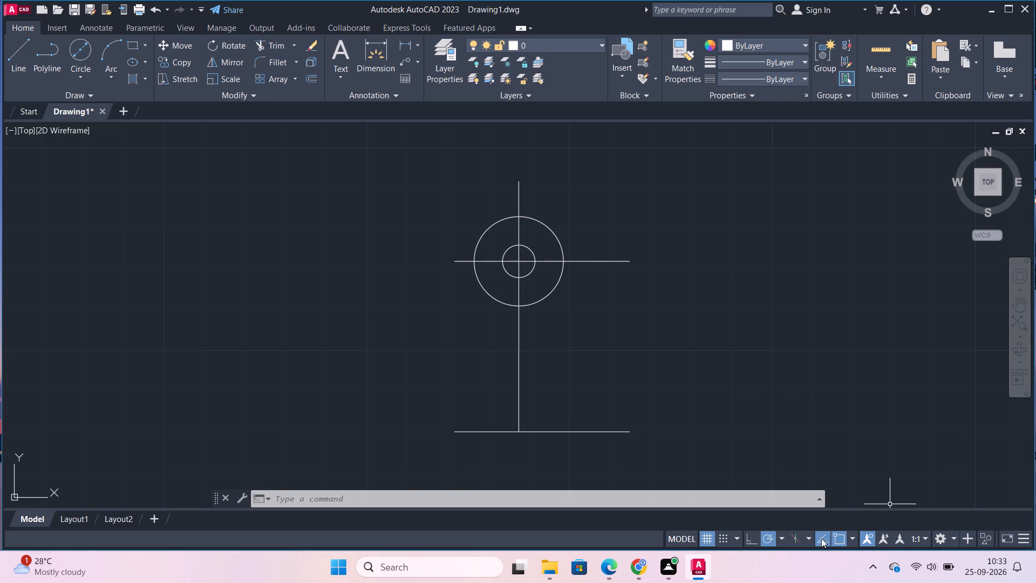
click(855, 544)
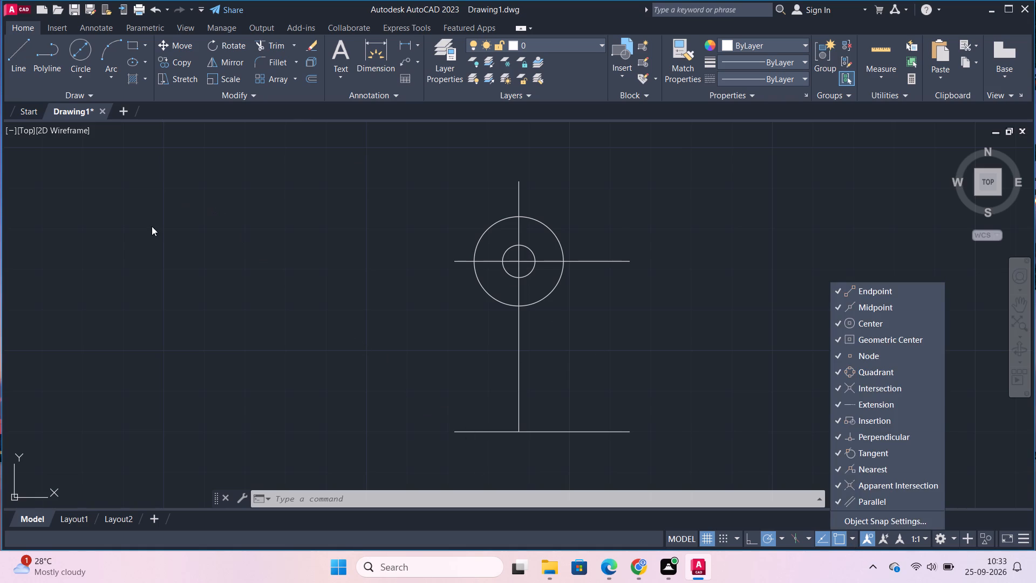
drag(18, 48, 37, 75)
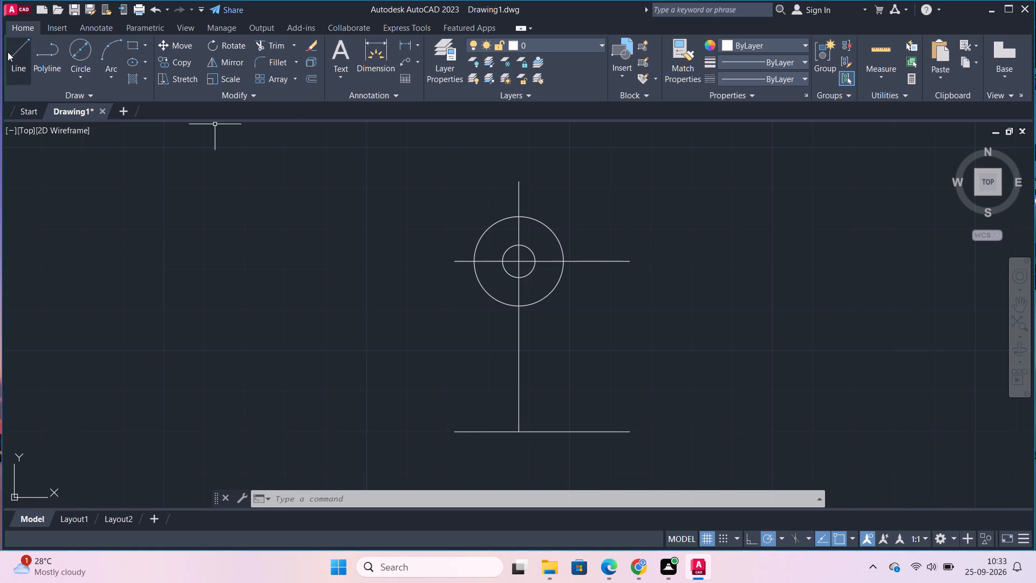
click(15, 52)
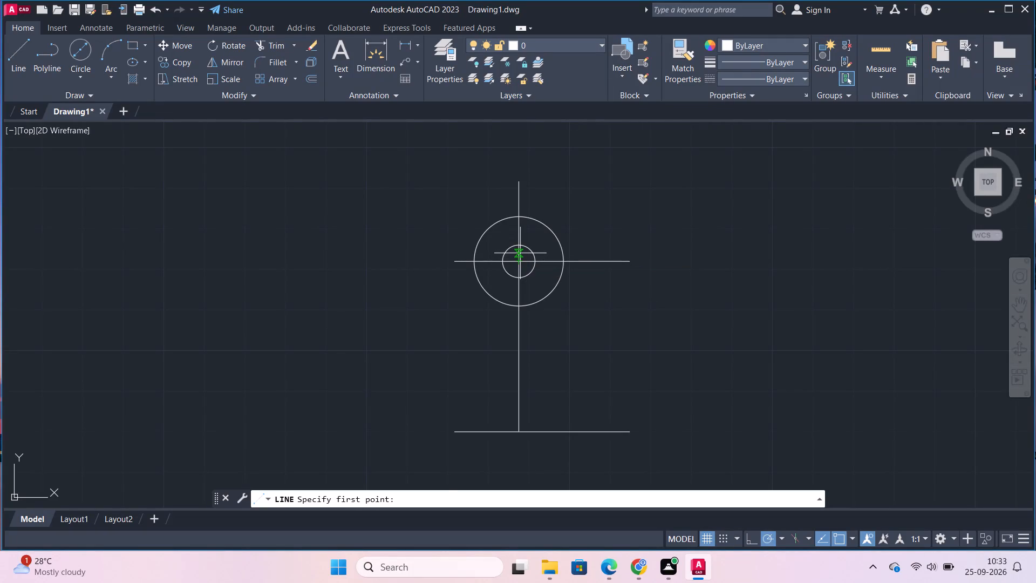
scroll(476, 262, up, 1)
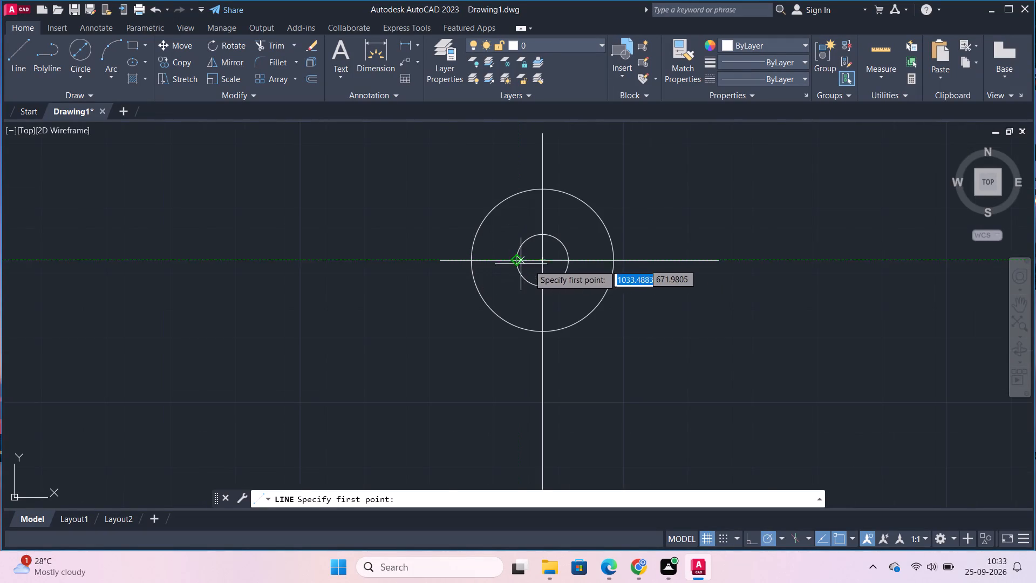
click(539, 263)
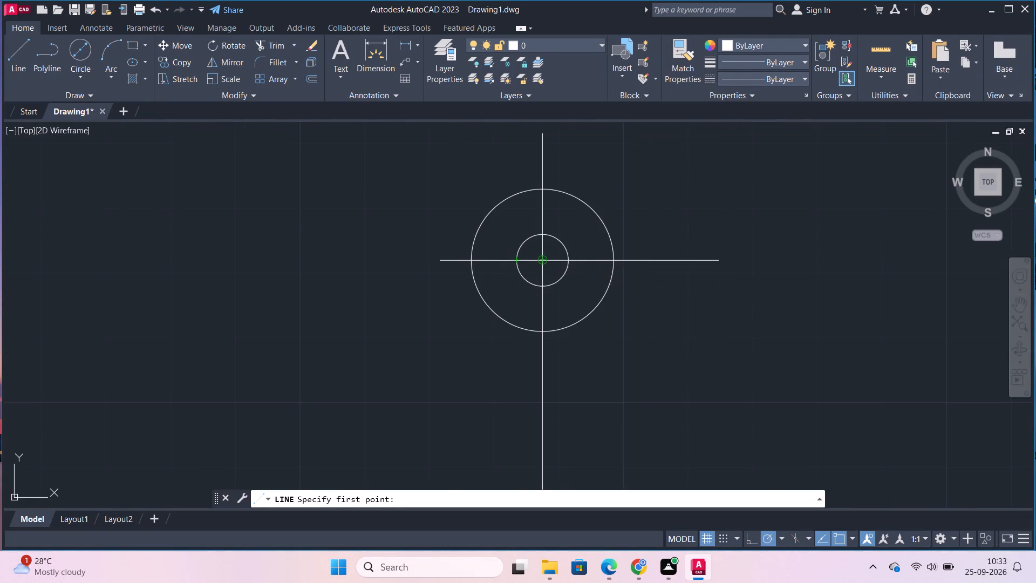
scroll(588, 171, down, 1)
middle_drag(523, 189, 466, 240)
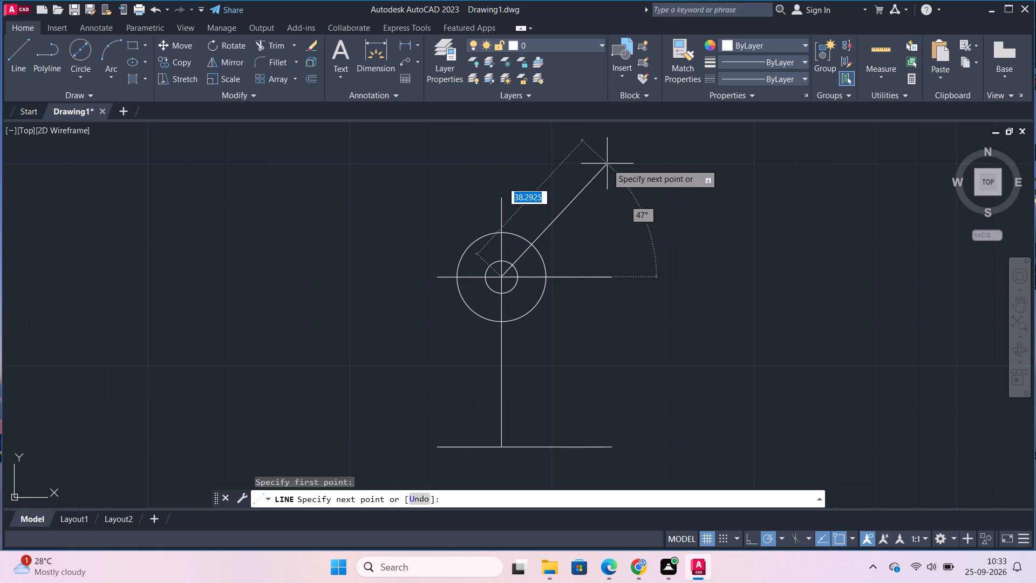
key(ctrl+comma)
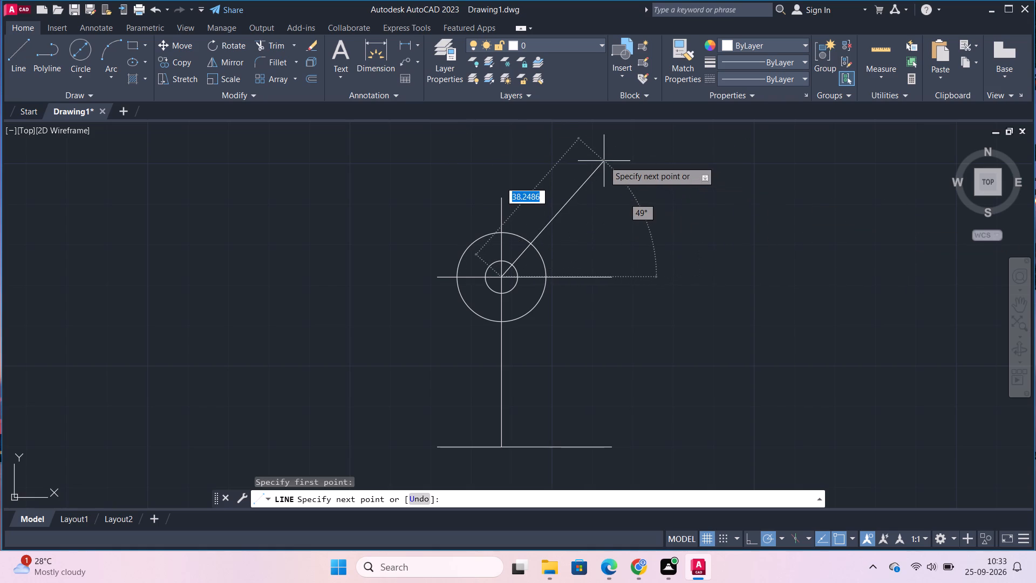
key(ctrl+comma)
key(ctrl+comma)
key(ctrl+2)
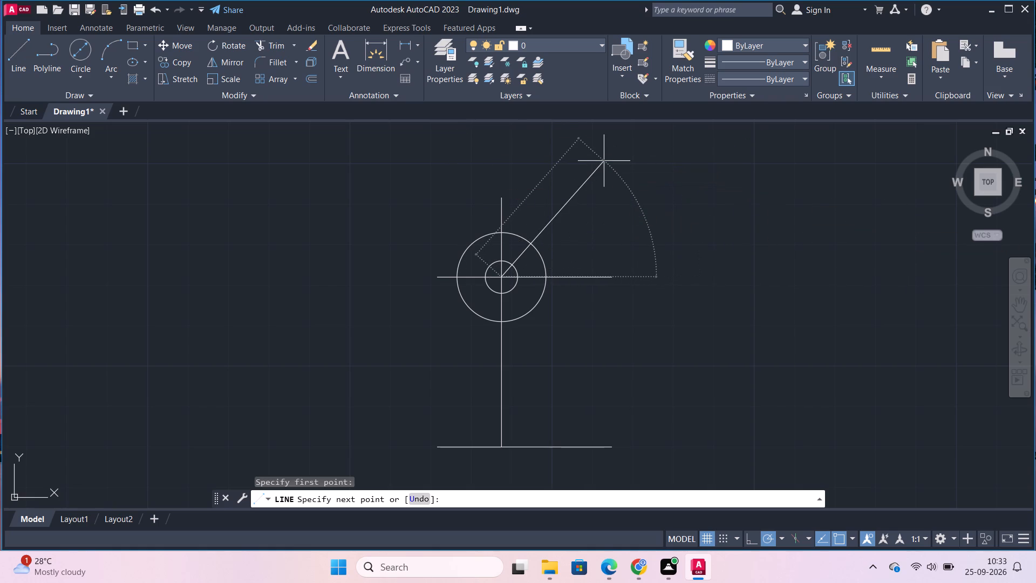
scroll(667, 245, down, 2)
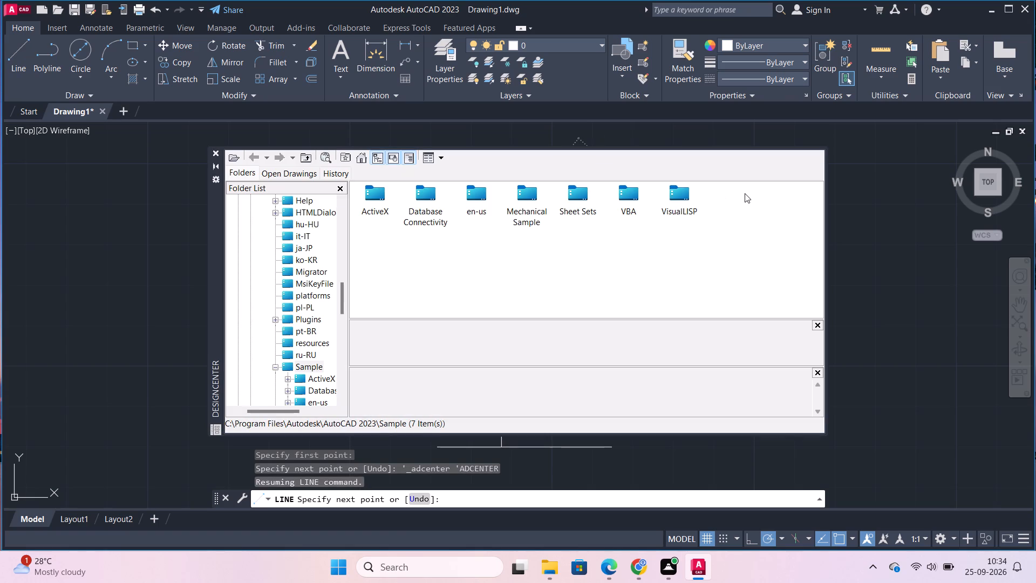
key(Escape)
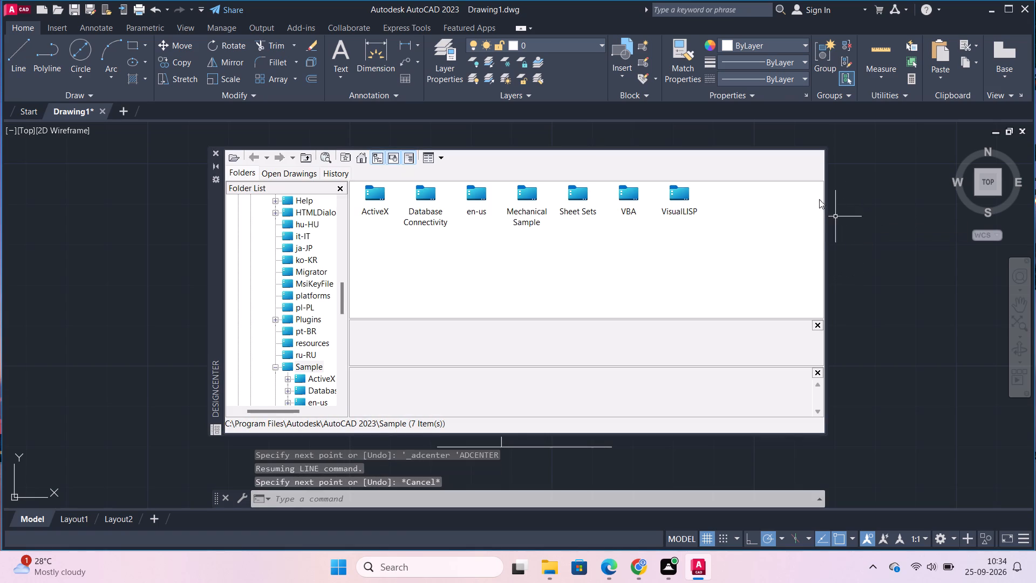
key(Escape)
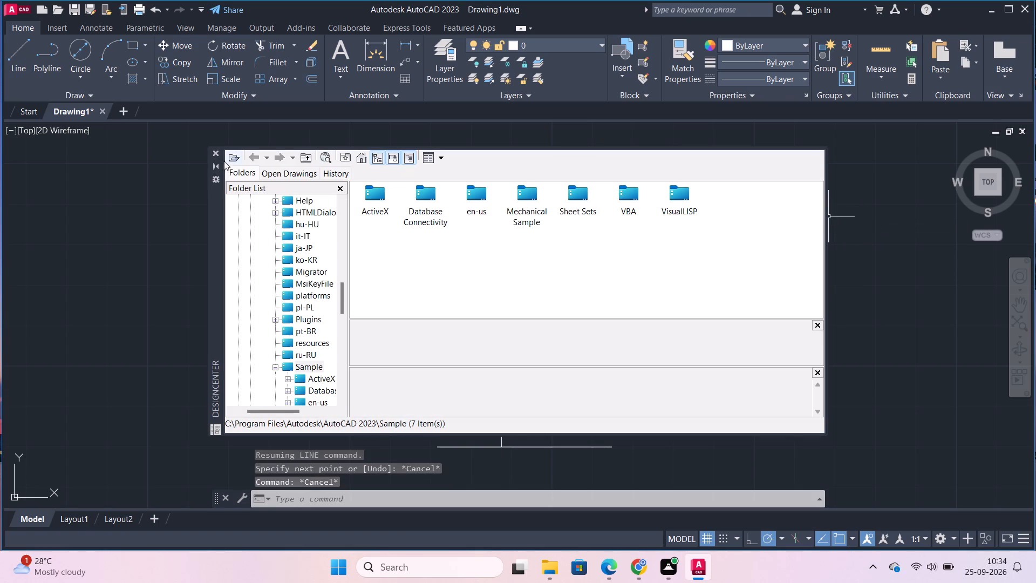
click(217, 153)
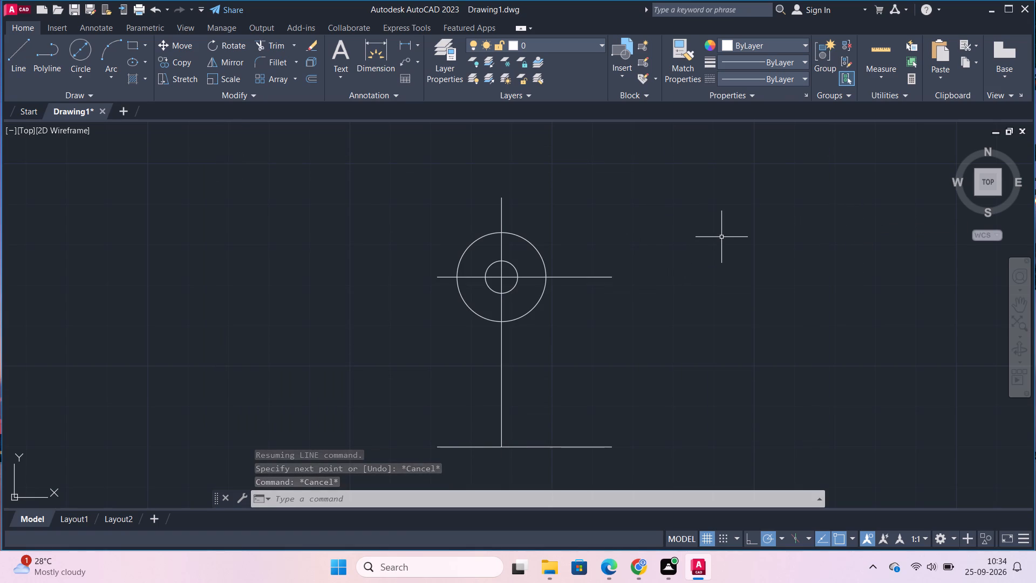
Draw a line from the circles' centre, 80 long at an angle of 40 degrees, up to the right.
key(l)
key(Return)
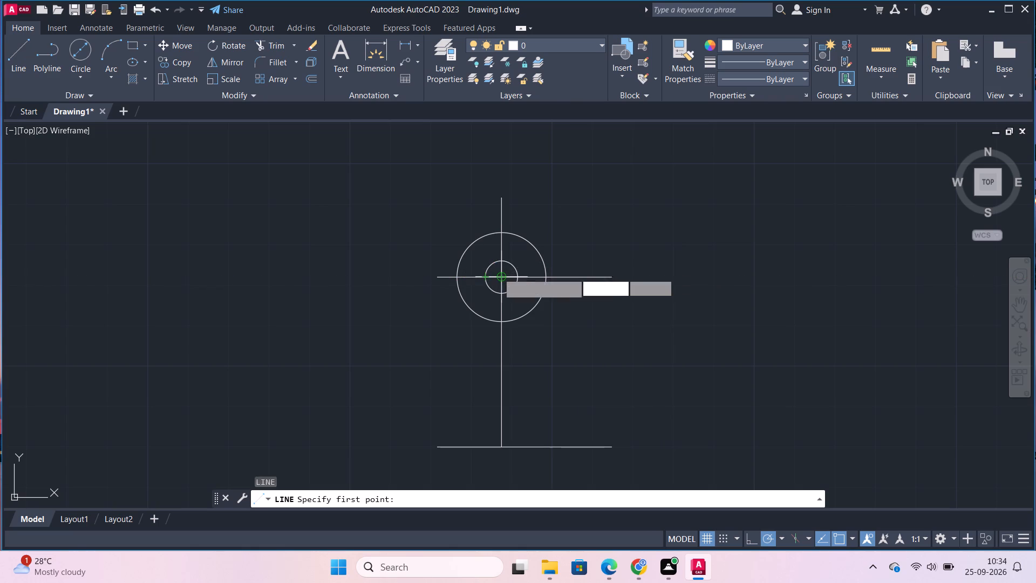
click(503, 276)
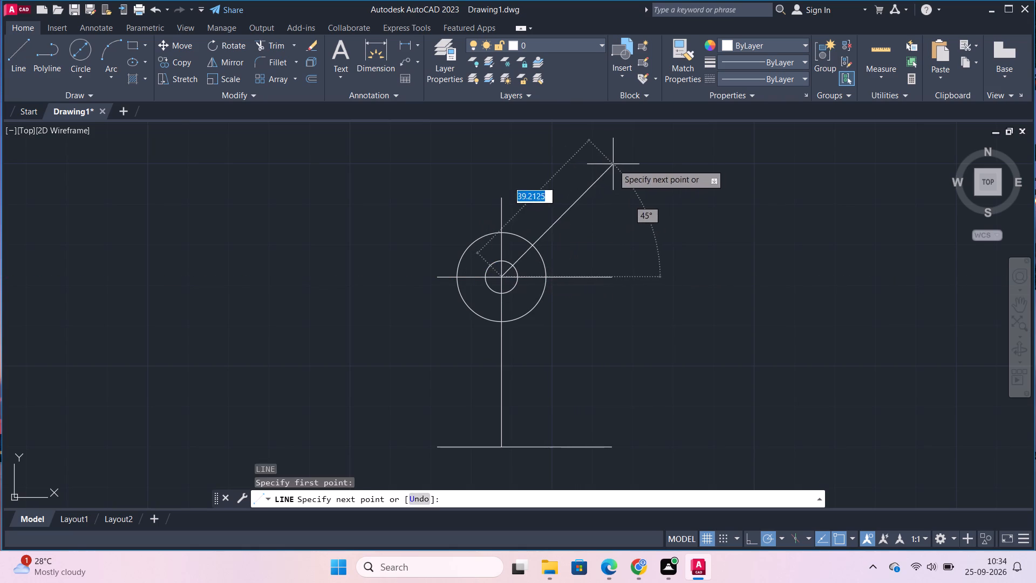
text(80)
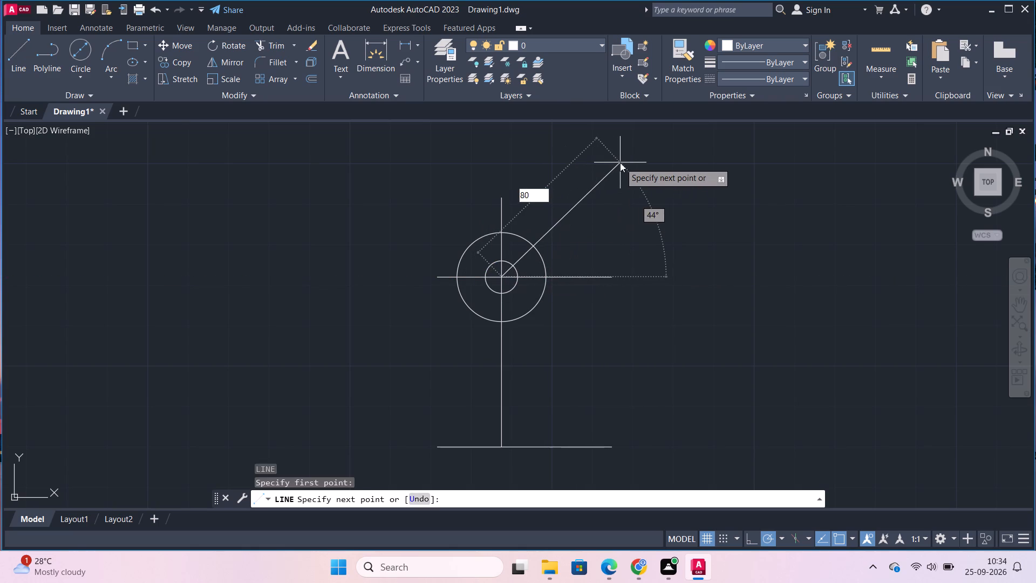
key(ctrl+comma)
key(shift+less)
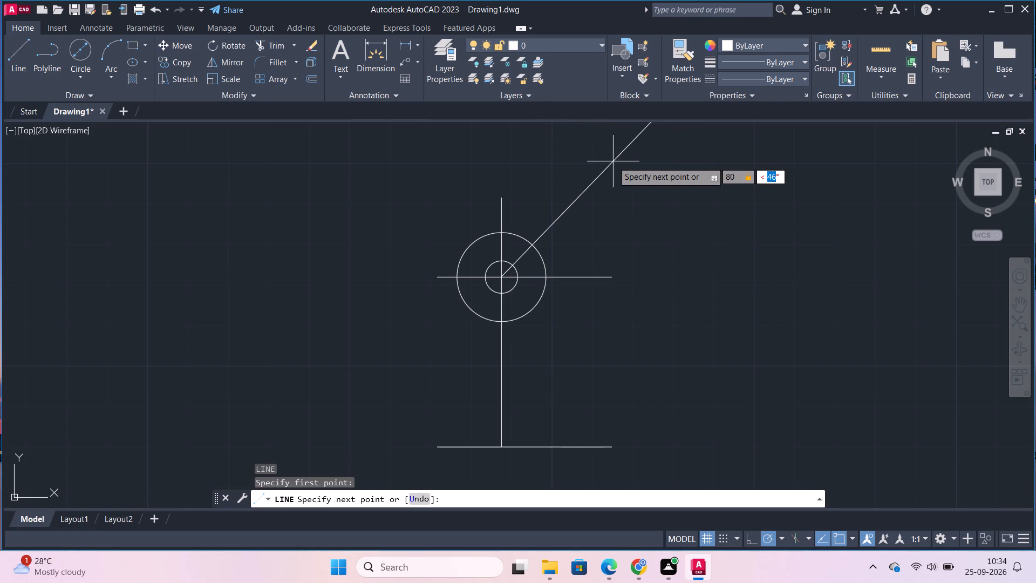
text(40)
key(Return)
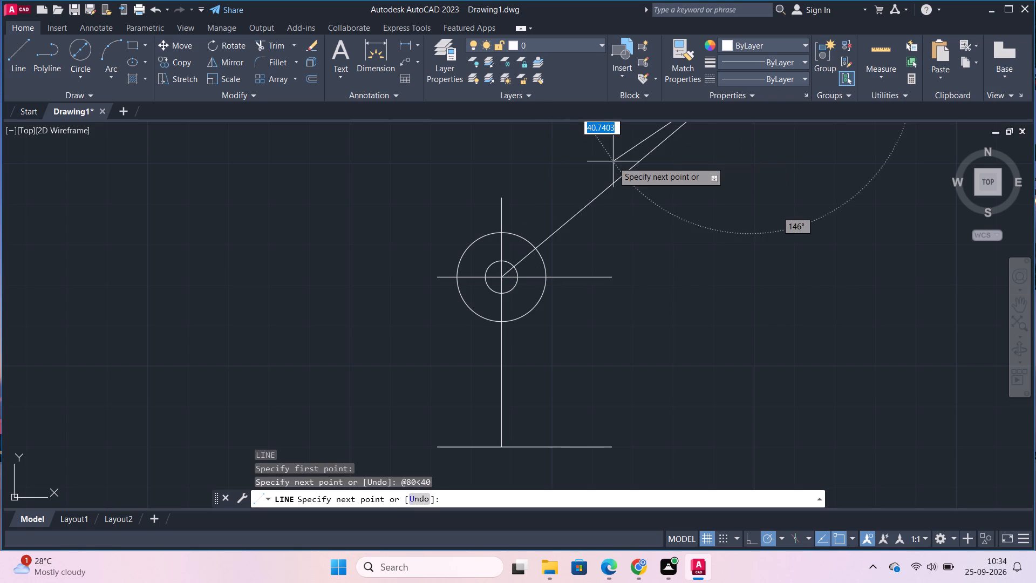
key(Escape)
Mirror the 40-degree line about the vertical centre line, keeping the source line.
click(601, 204)
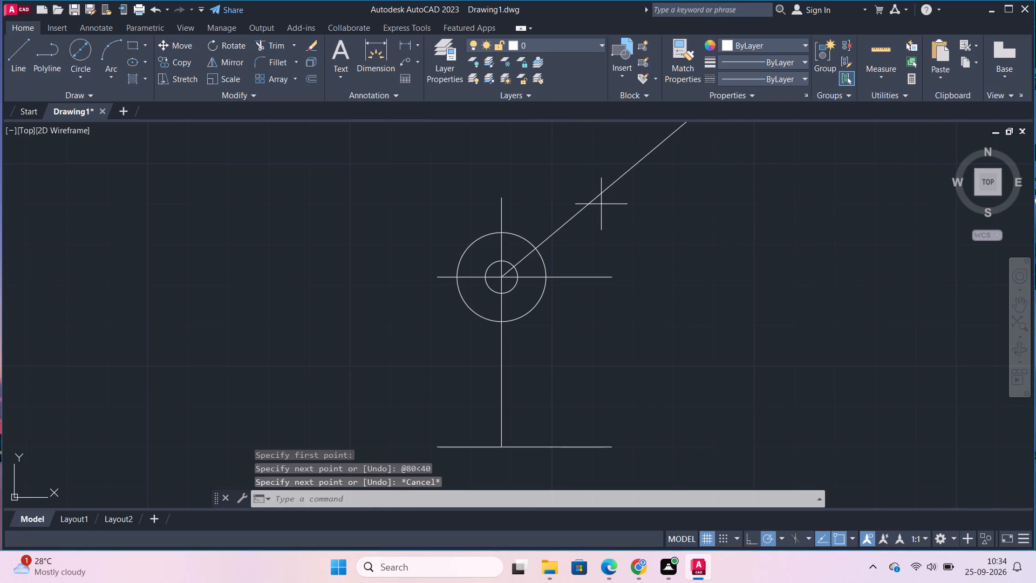
click(596, 204)
click(589, 204)
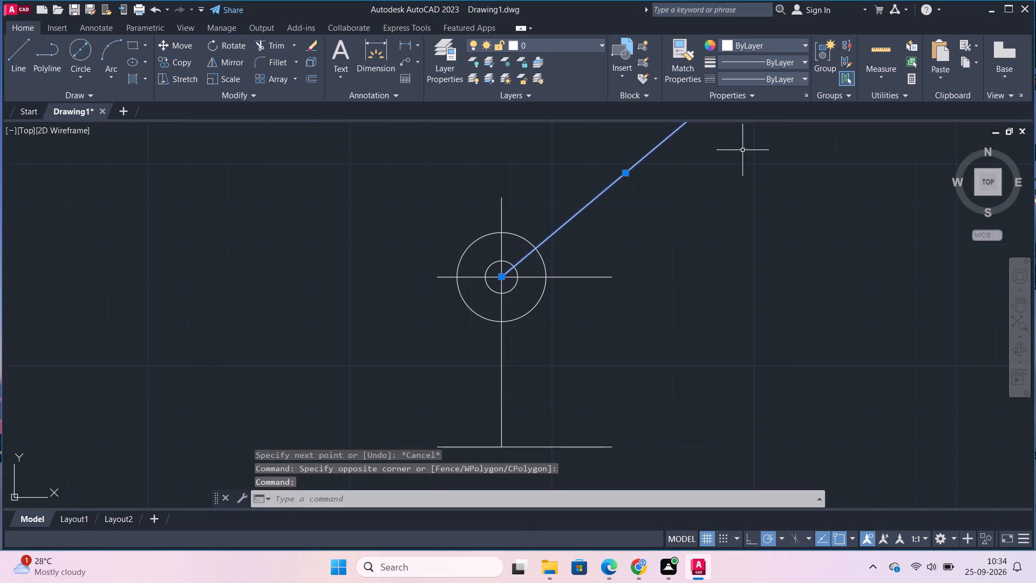
text(mi)
key(Return)
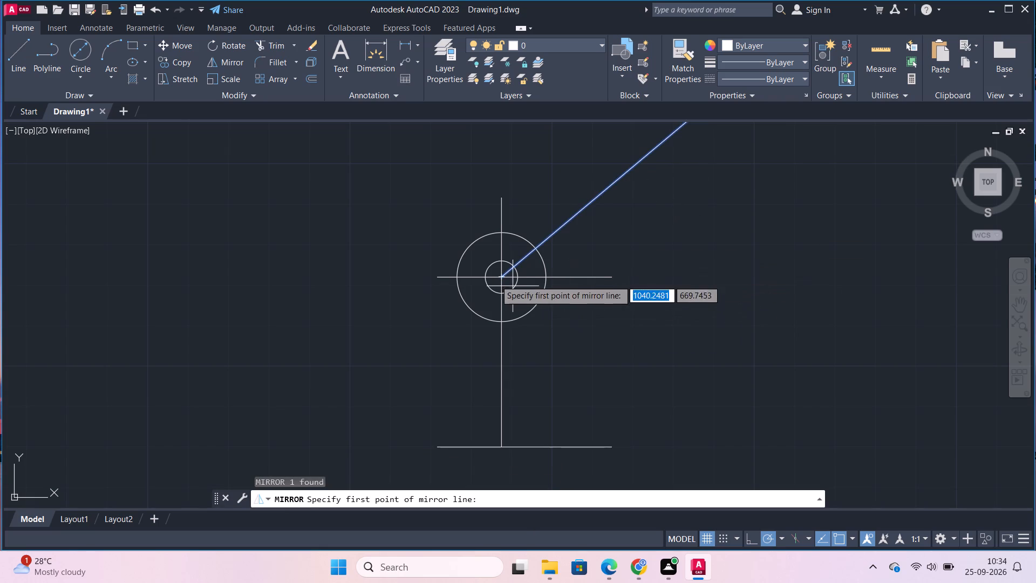
click(504, 274)
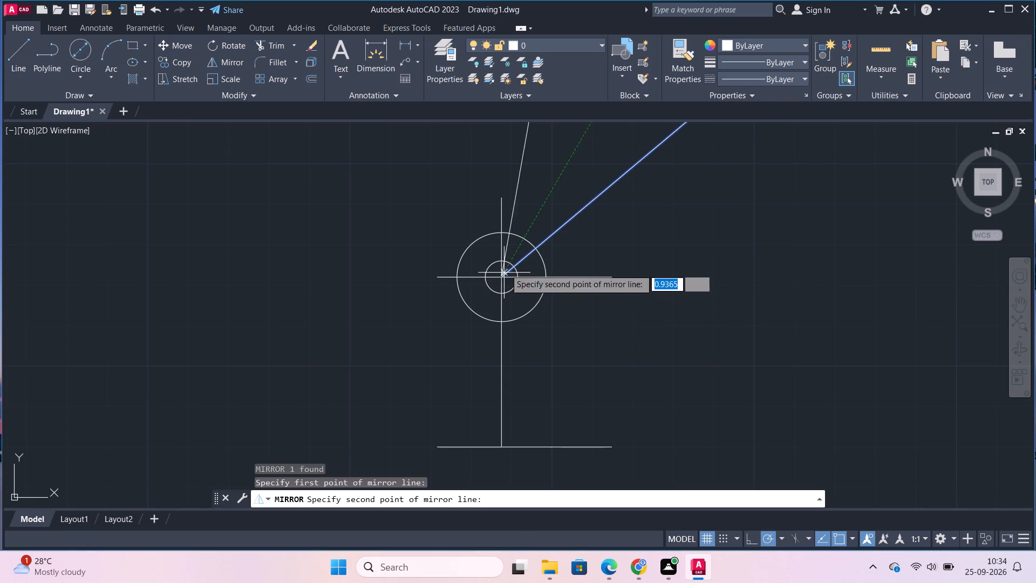
click(502, 205)
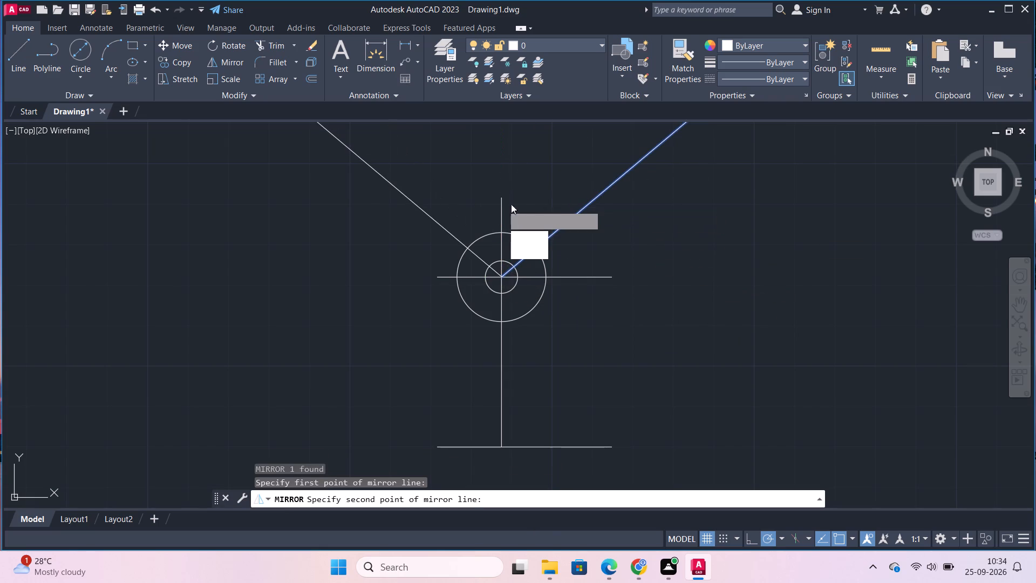
click(524, 250)
Draw a circle of diameter 100 centred on the existing concentric circles.
scroll(554, 193, down, 1)
middle_drag(576, 213, 583, 244)
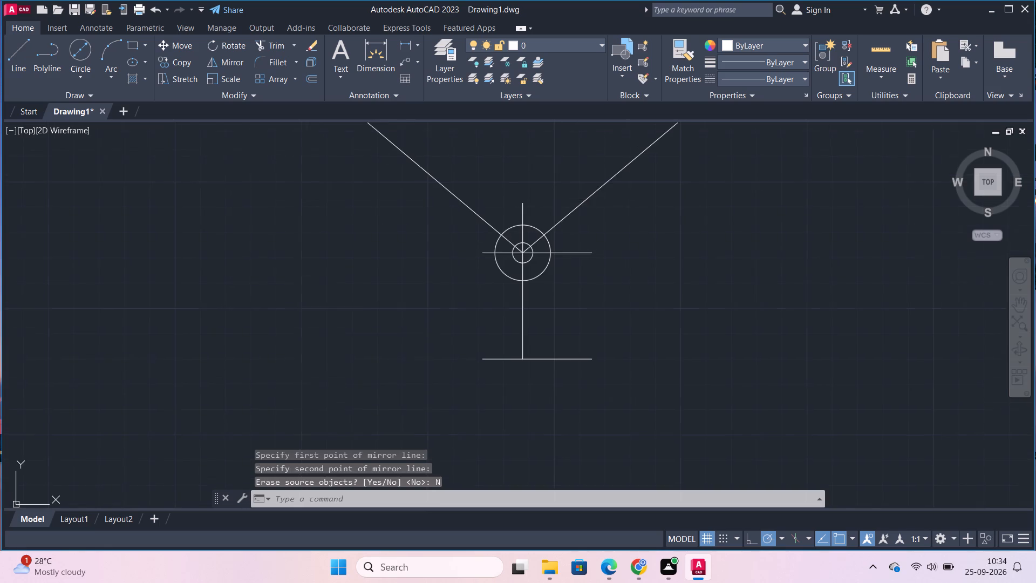
middle_drag(583, 244, 591, 311)
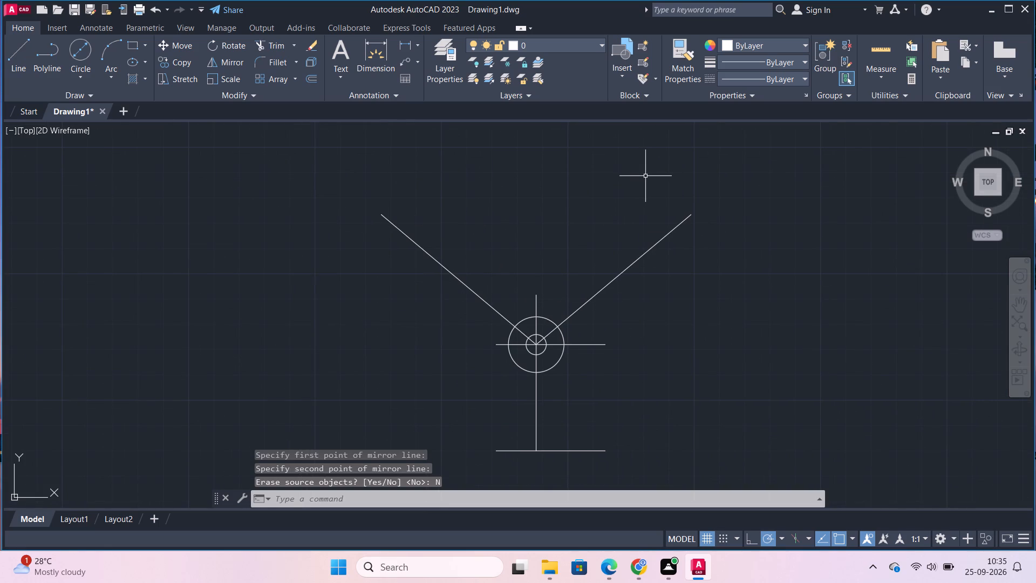
key(c)
key(Return)
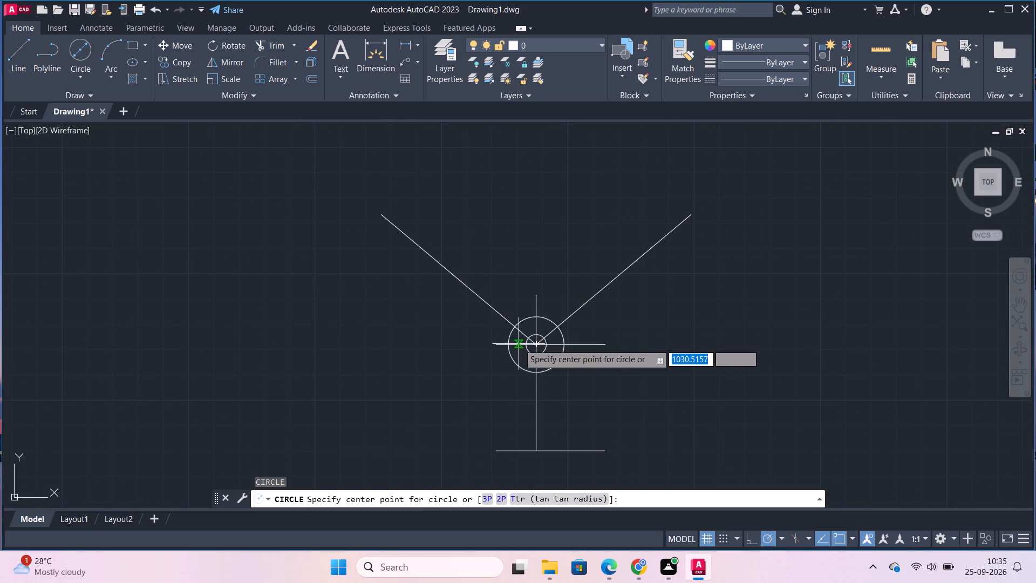
scroll(516, 344, up, 2)
click(562, 346)
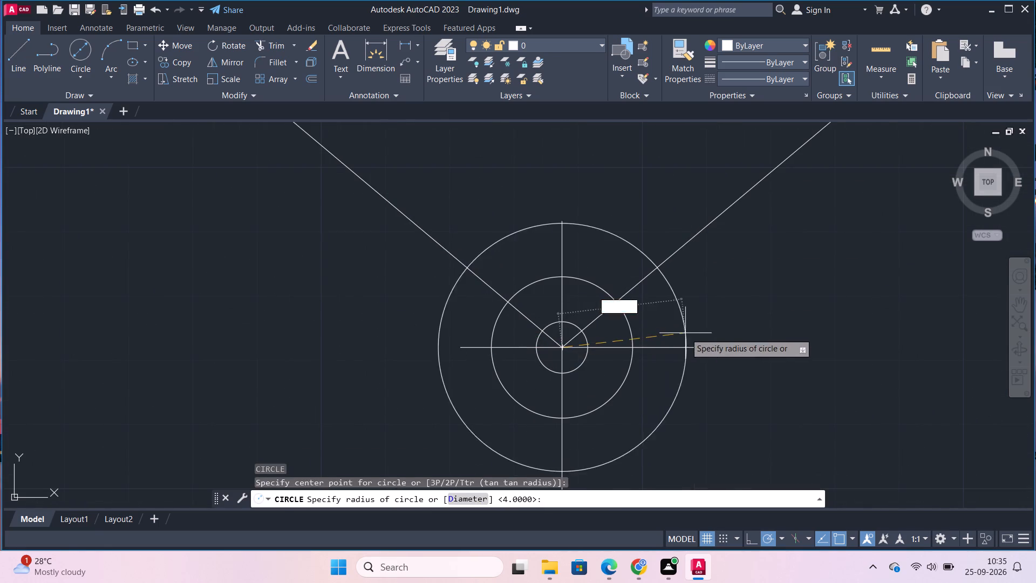
scroll(768, 340, down, 1)
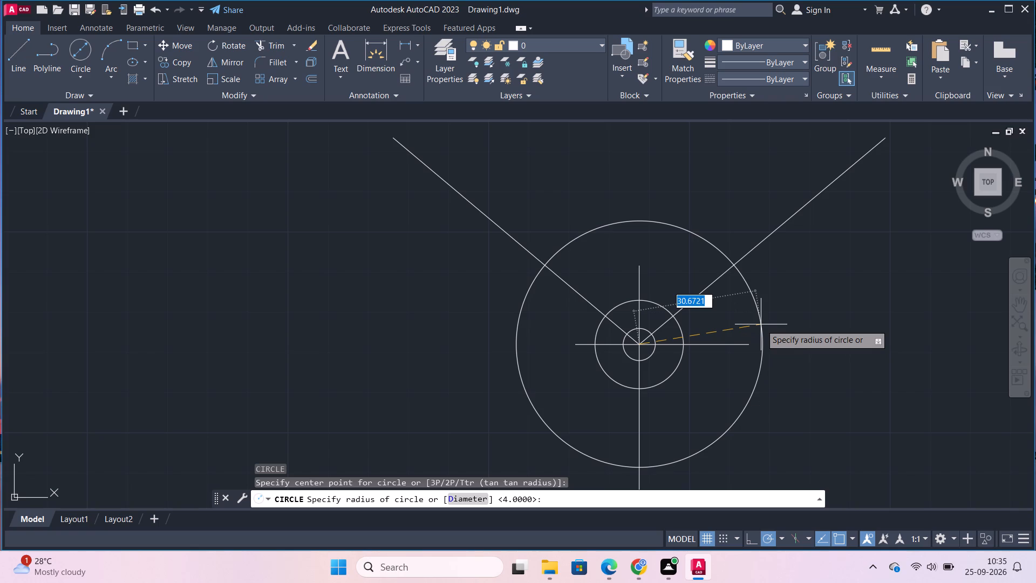
key(d)
key(Return)
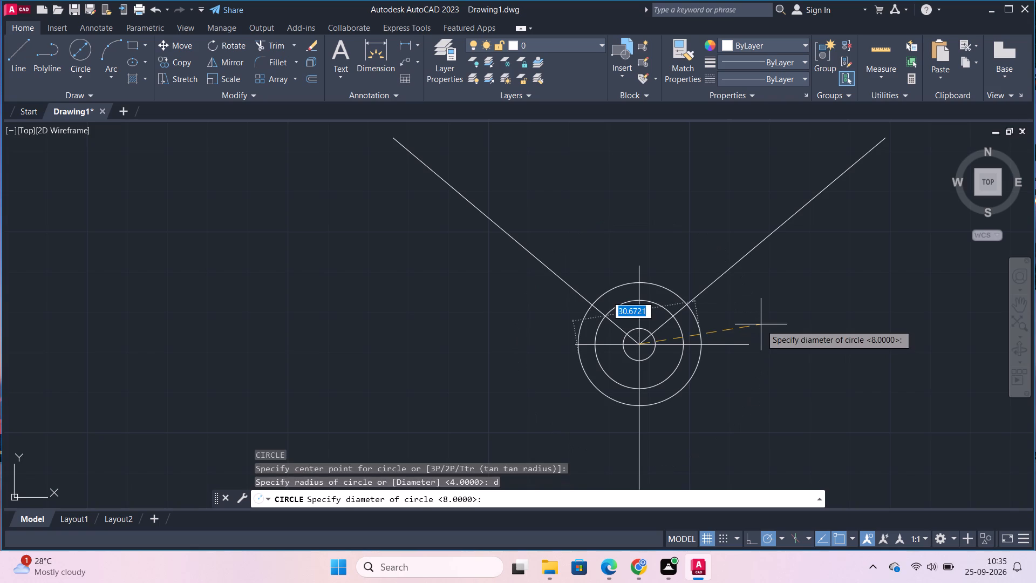
text(100)
key(Return)
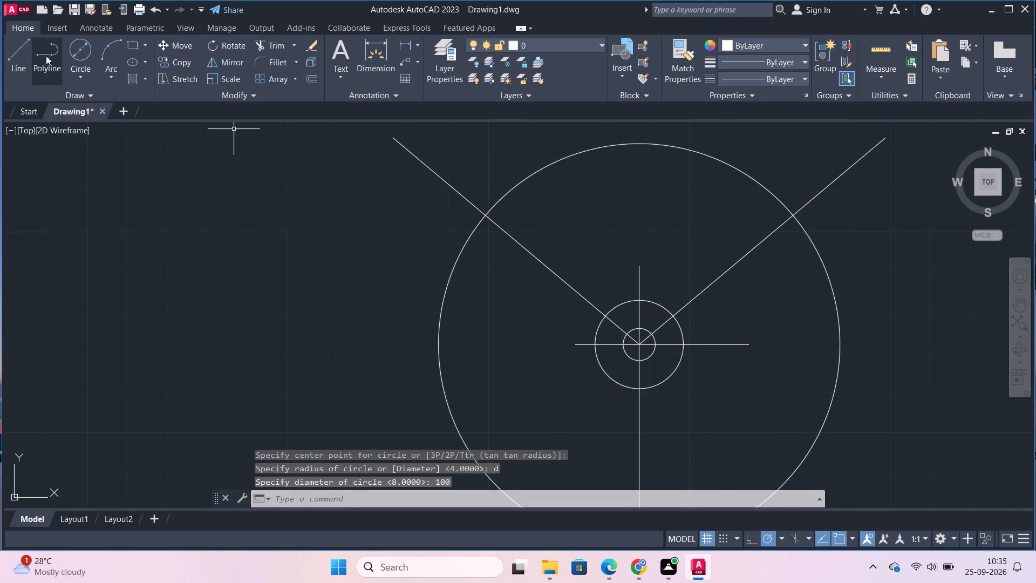
Draw a circle of diameter 10 where the left 40-degree line crosses the diameter 100 circle.
click(80, 53)
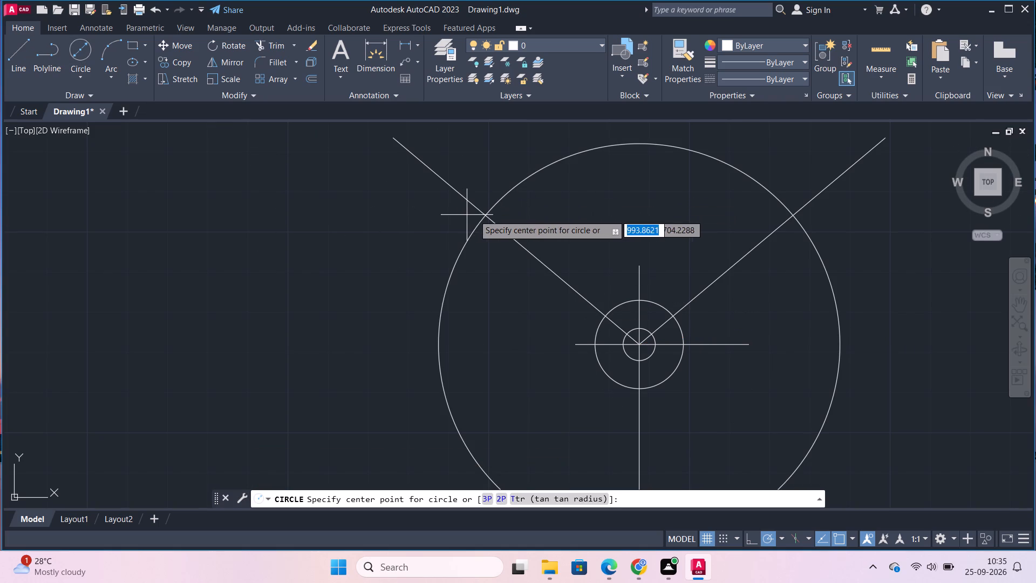
click(486, 215)
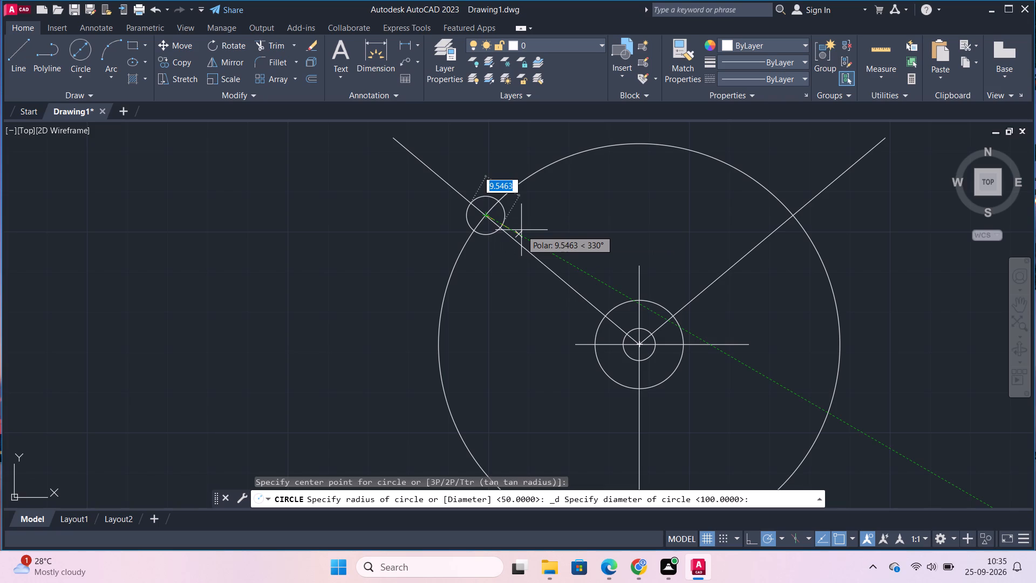
key(d)
key(Return)
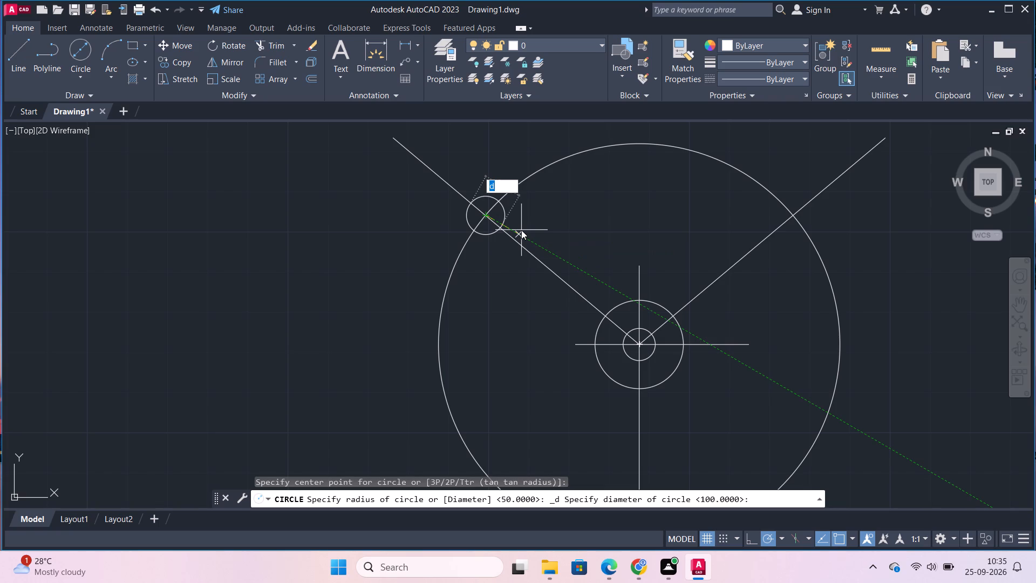
text(10)
key(Return)
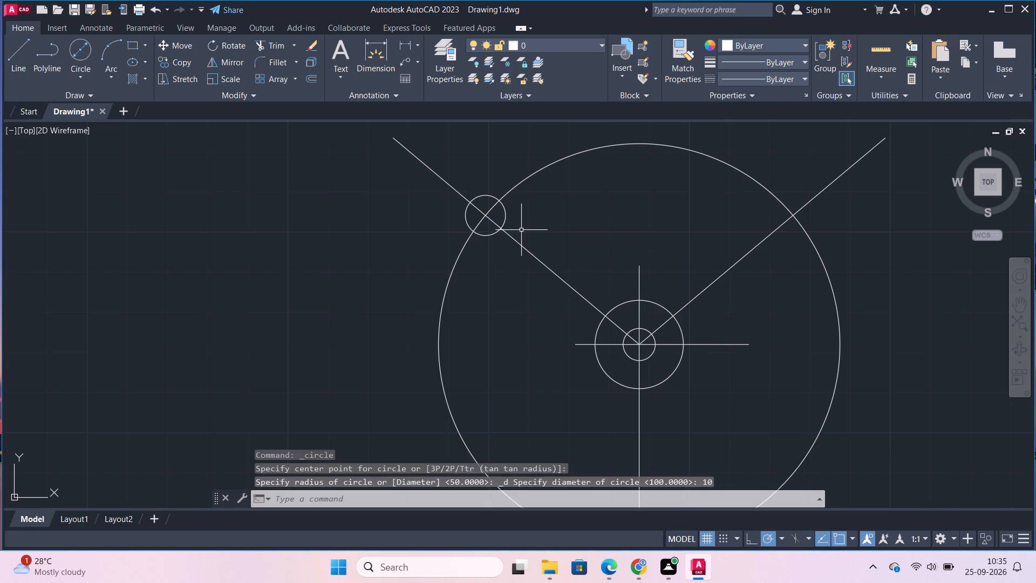
Draw a circle of diameter 10 where the right 40-degree line crosses the diameter 100 circle.
key(space)
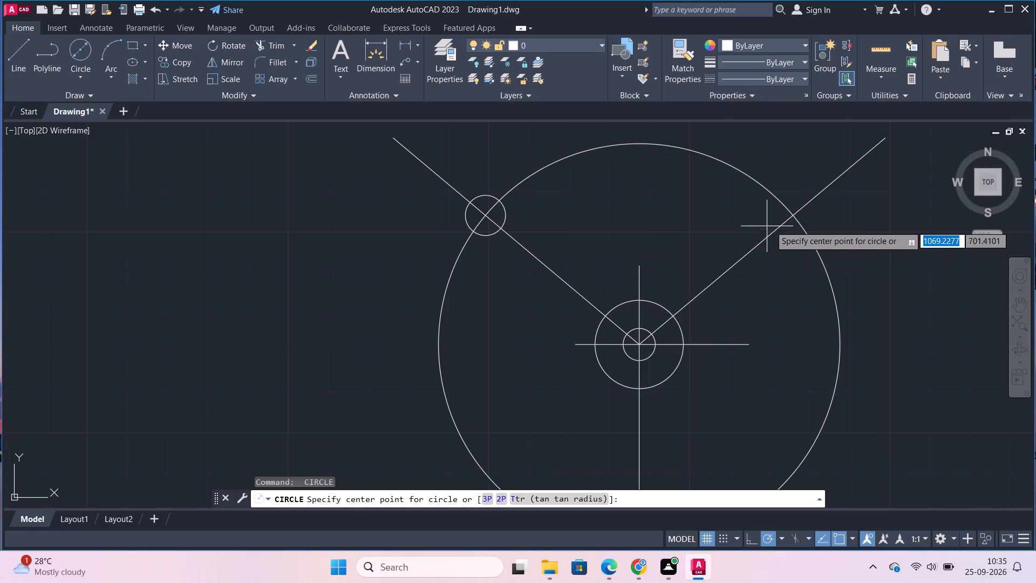
click(794, 219)
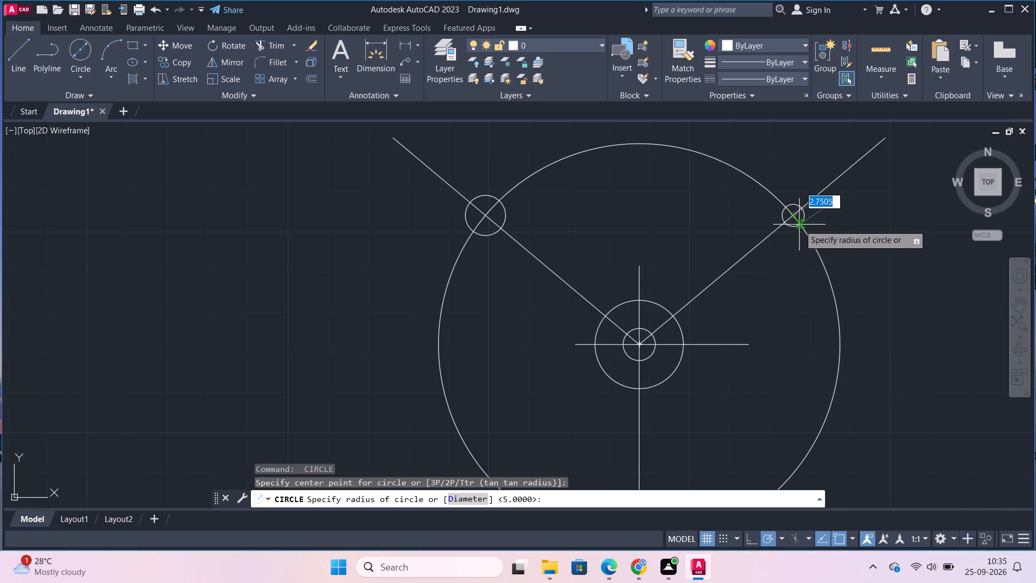
key(d)
key(Return)
text(10)
key(Return)
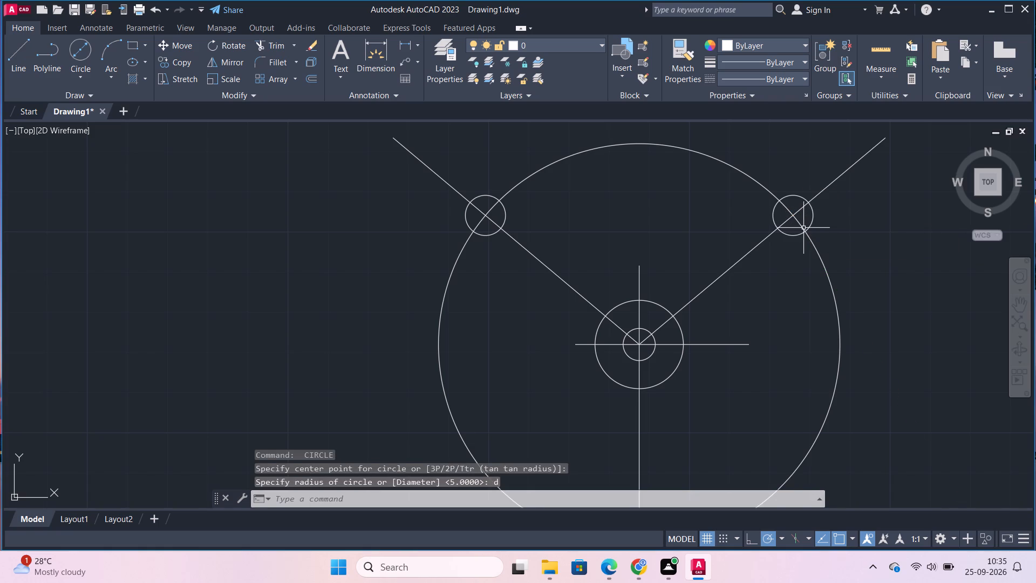
key(Escape)
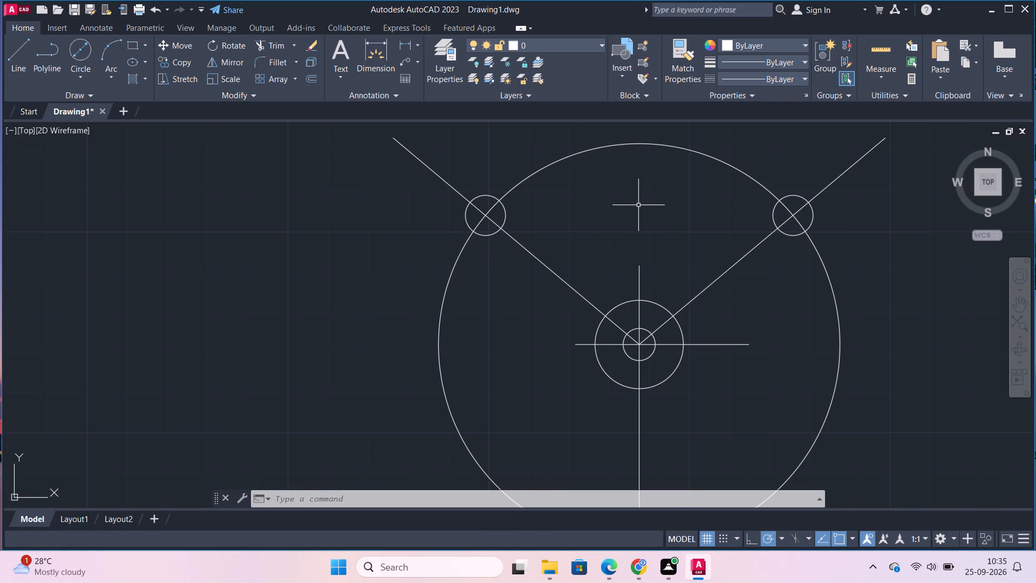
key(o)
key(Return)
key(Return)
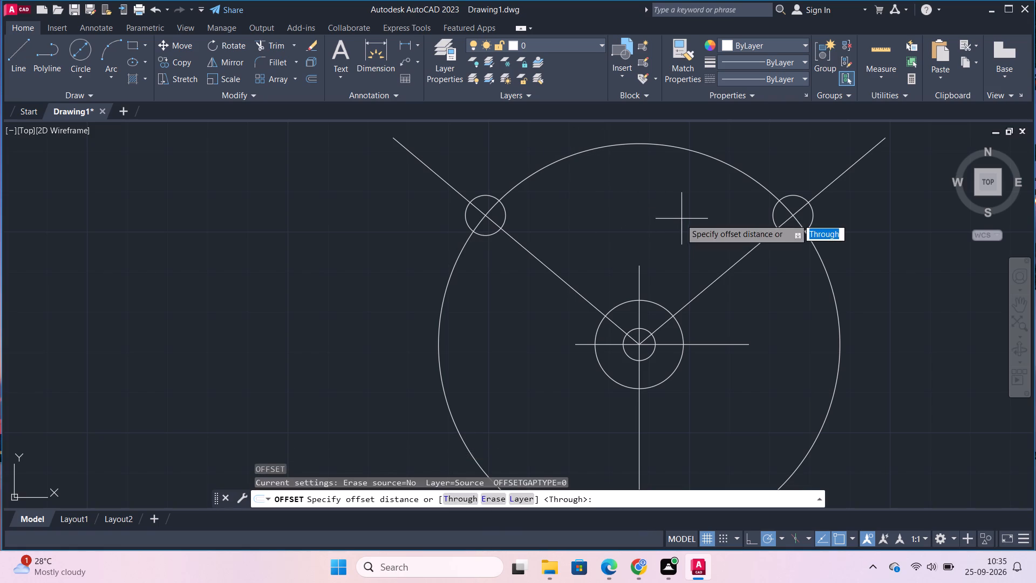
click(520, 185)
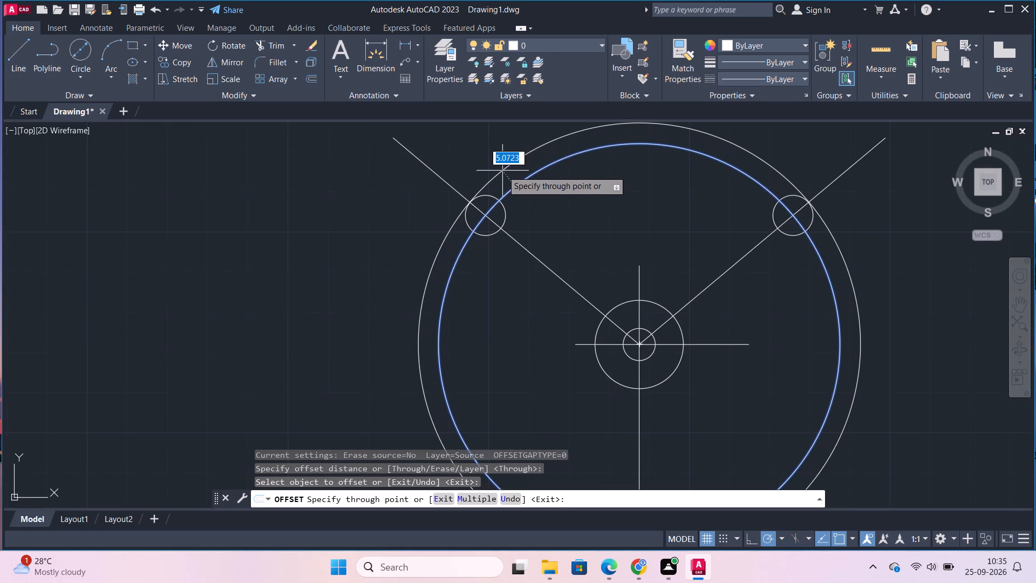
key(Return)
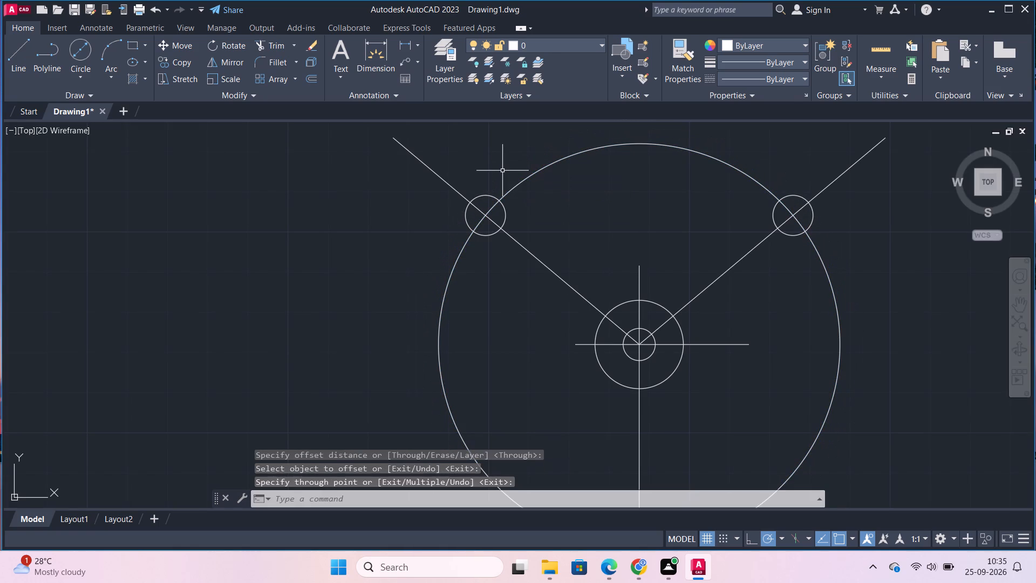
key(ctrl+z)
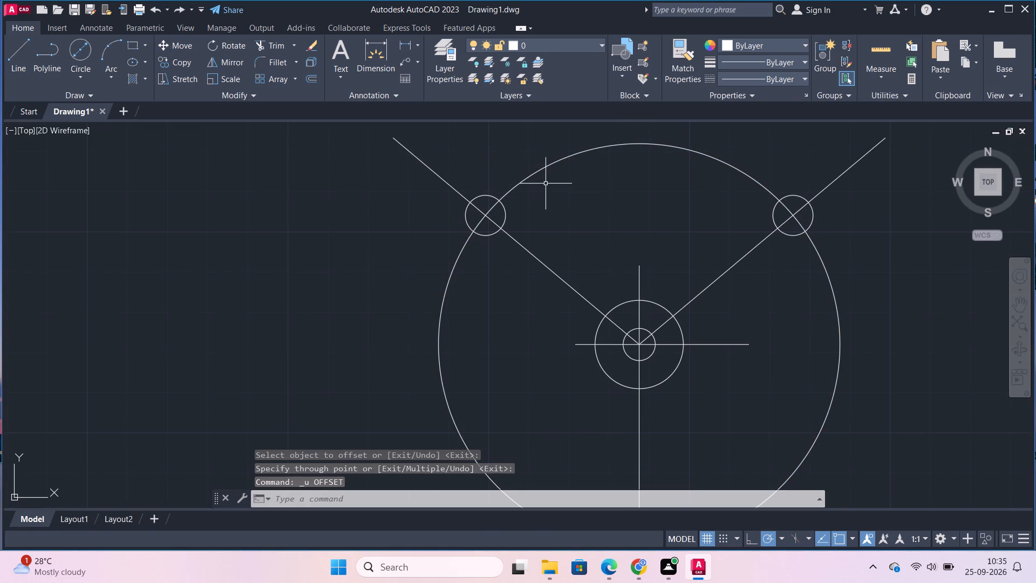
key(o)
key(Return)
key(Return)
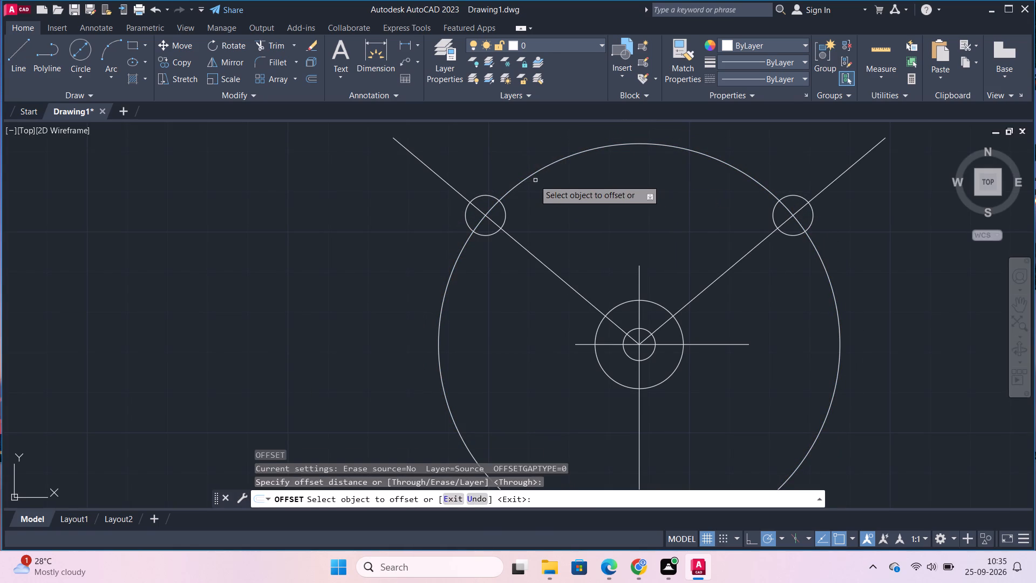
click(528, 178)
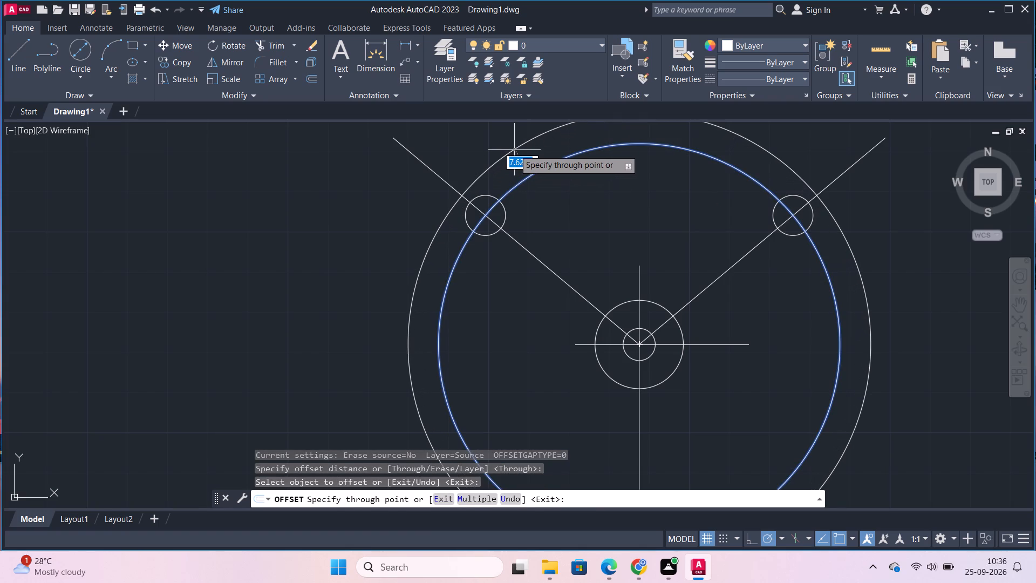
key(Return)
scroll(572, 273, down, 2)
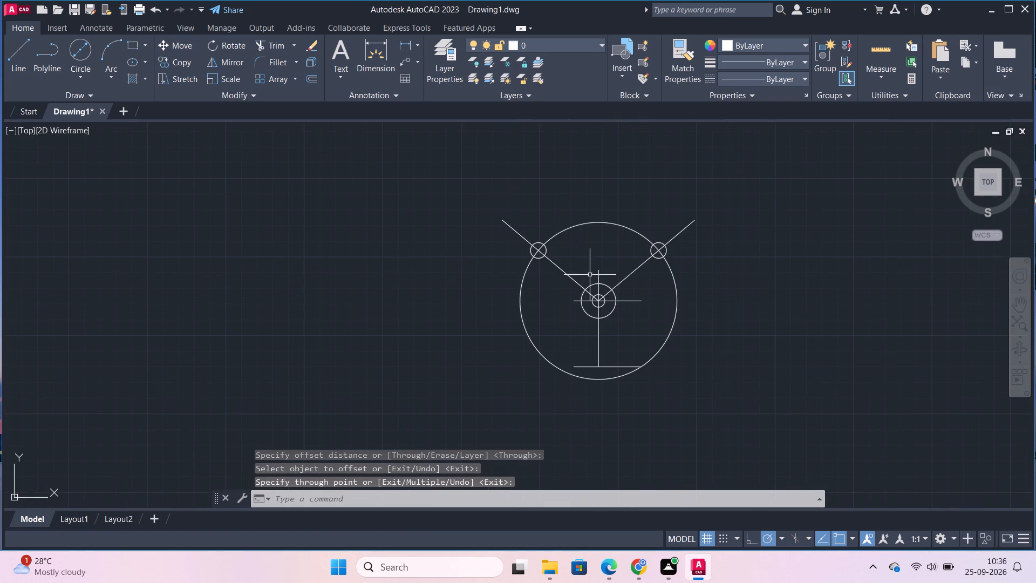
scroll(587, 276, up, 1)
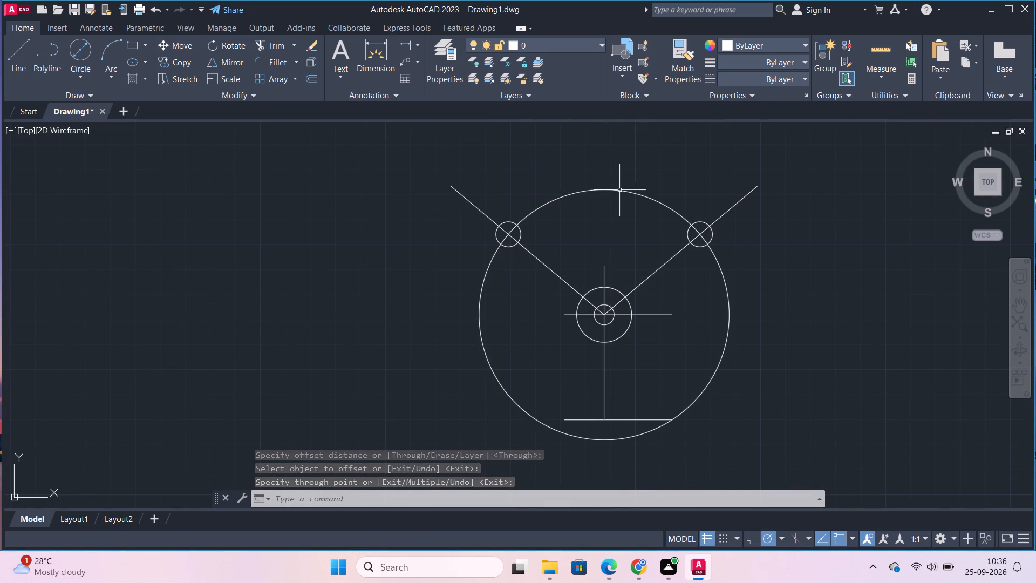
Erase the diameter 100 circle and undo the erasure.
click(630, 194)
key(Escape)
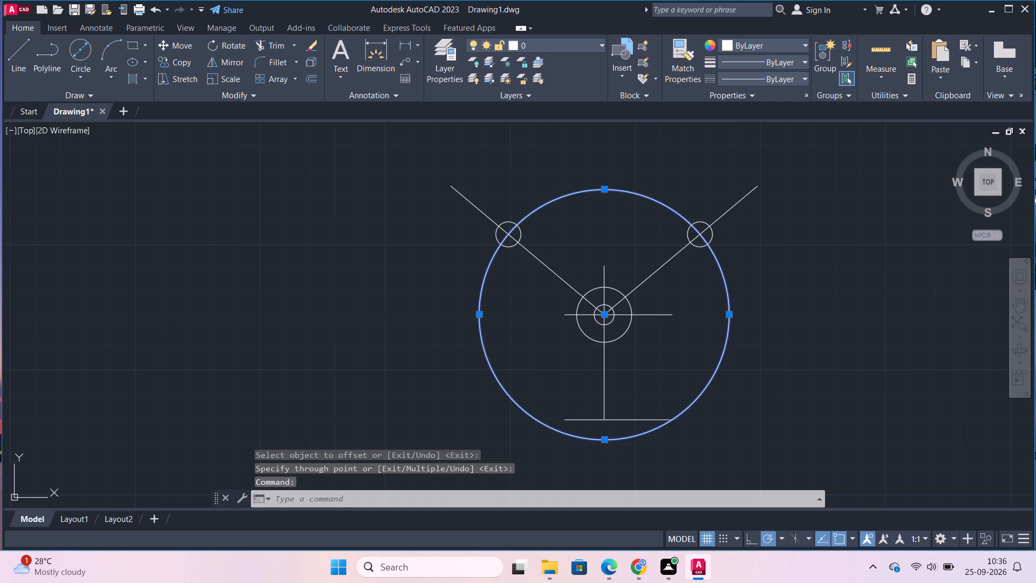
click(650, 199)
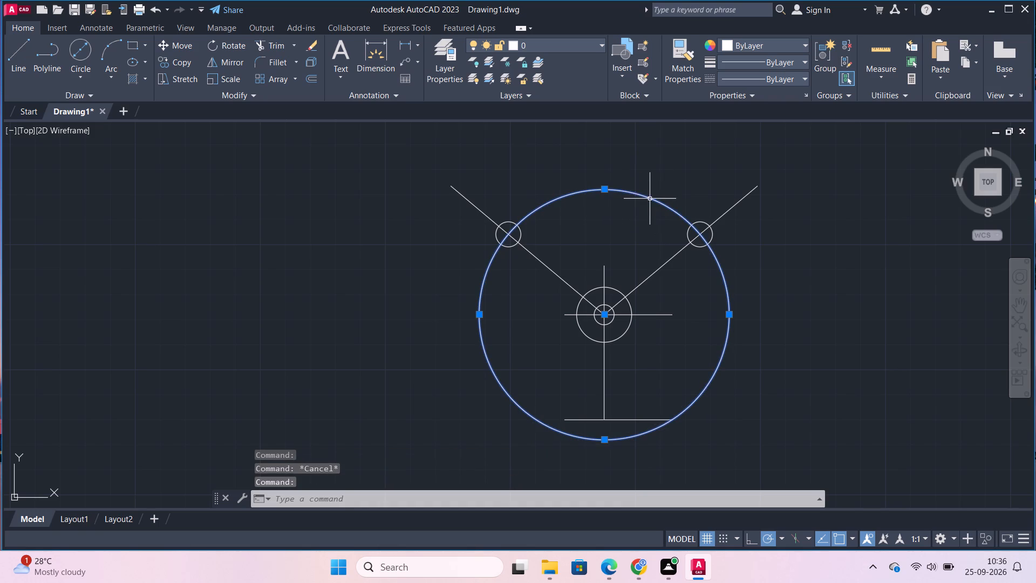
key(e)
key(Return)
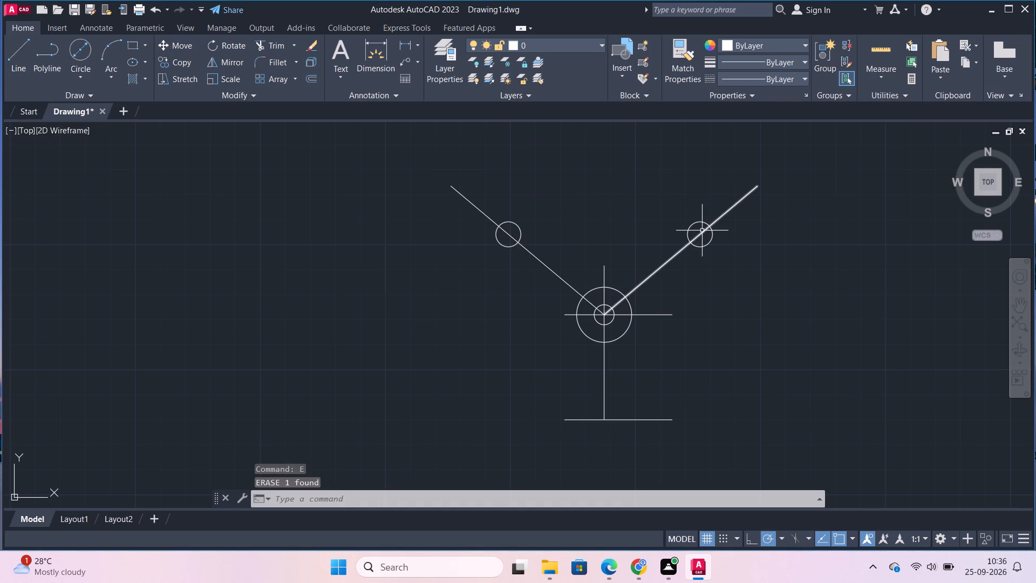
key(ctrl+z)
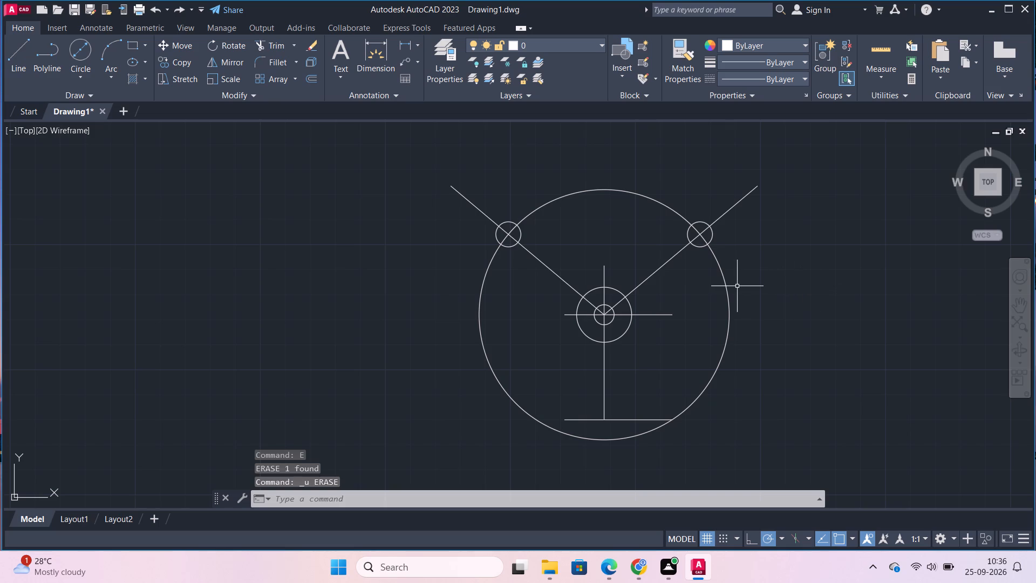
Offset the diameter 100 circle by 10 inward and by 10 outward.
key(o)
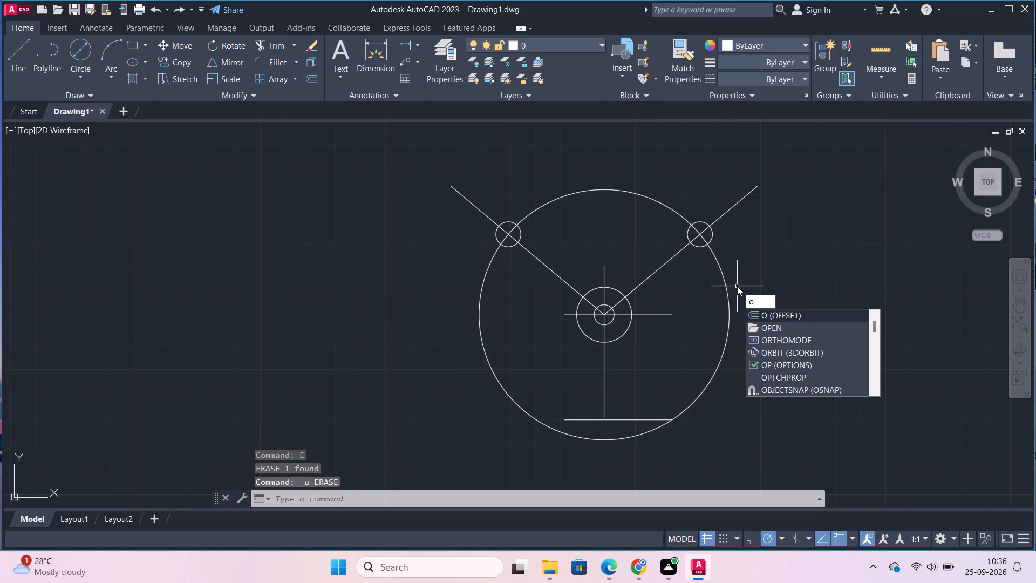
key(Return)
key(Return)
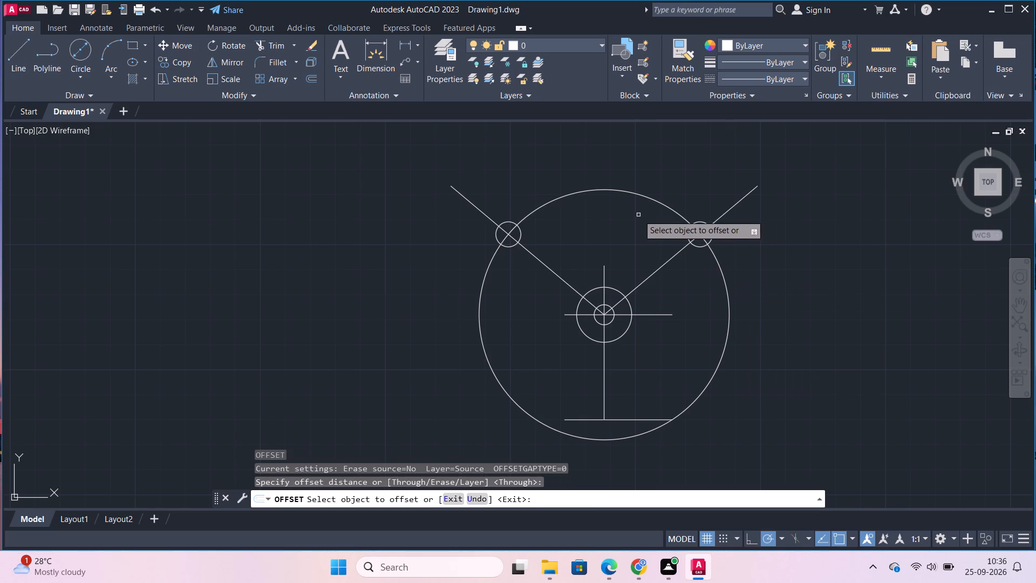
click(644, 195)
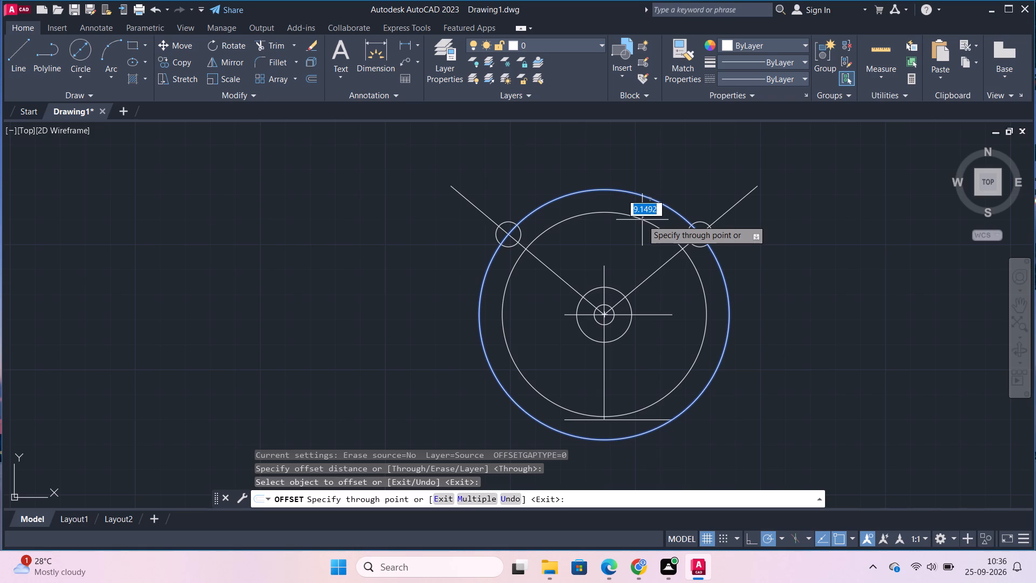
text(10)
key(Return)
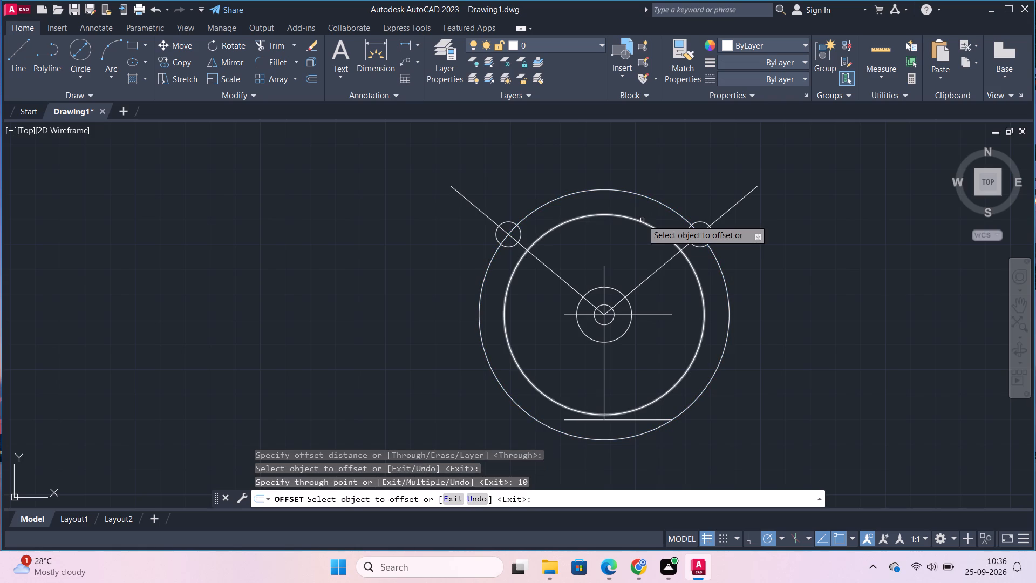
click(543, 205)
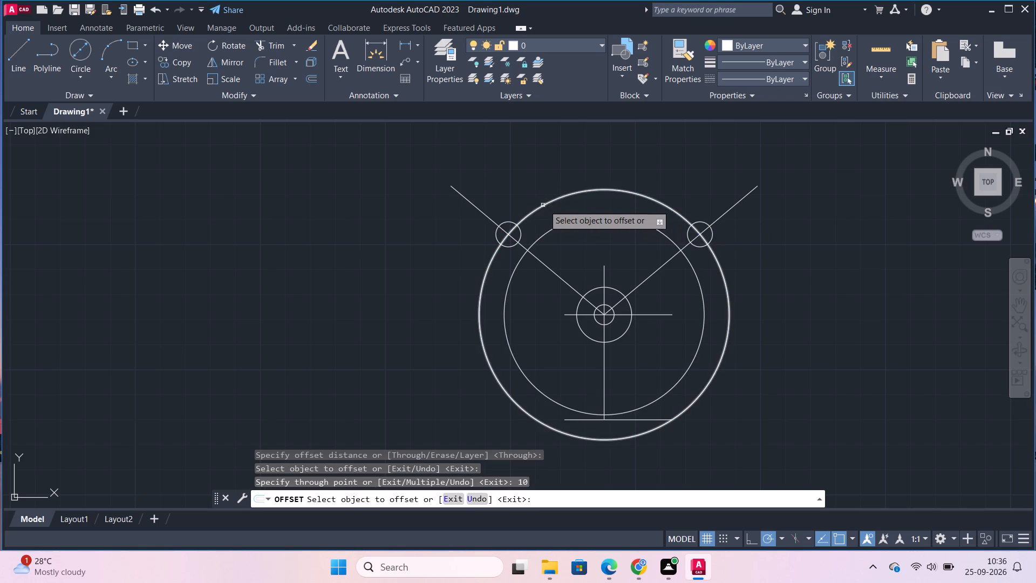
text(10)
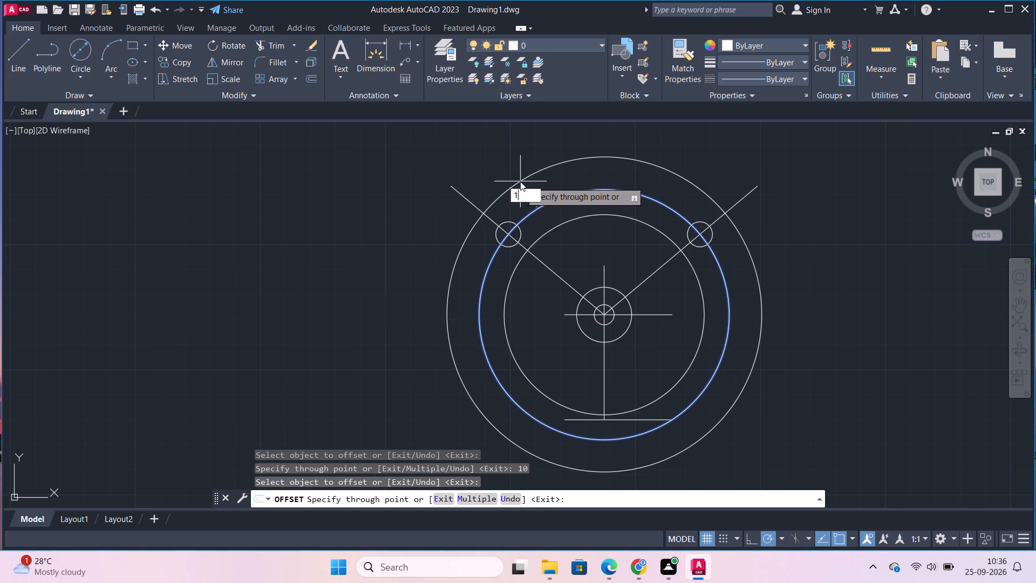
key(Return)
Offset the diameter 100 circle by 5 outward and by 5 inward.
click(535, 213)
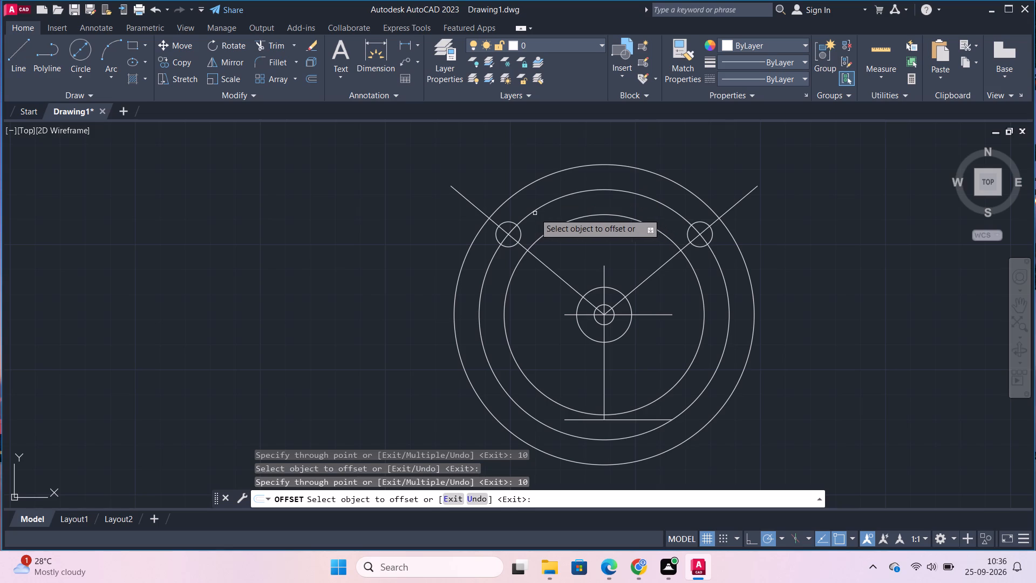
scroll(524, 198, up, 4)
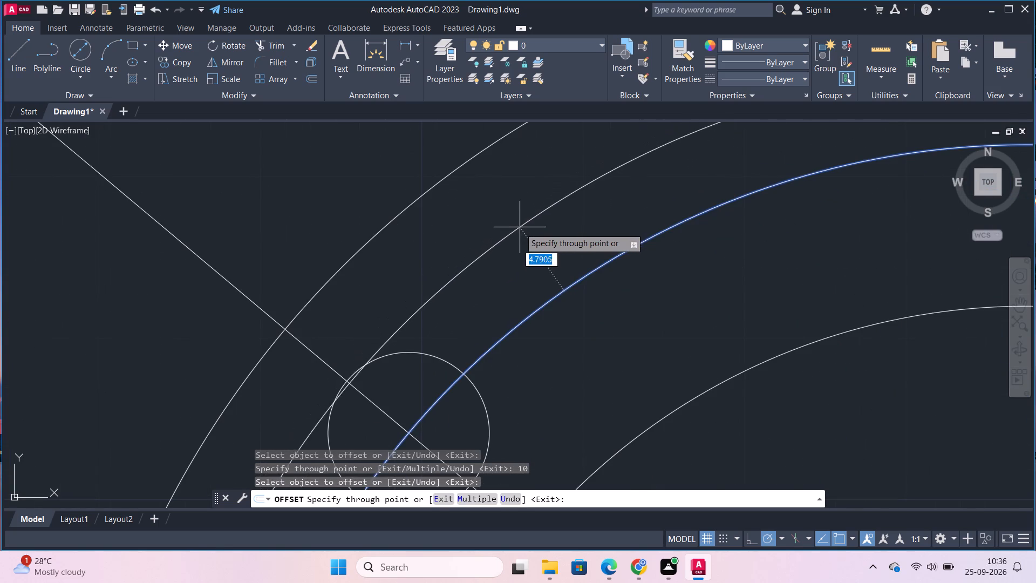
key(5)
key(Return)
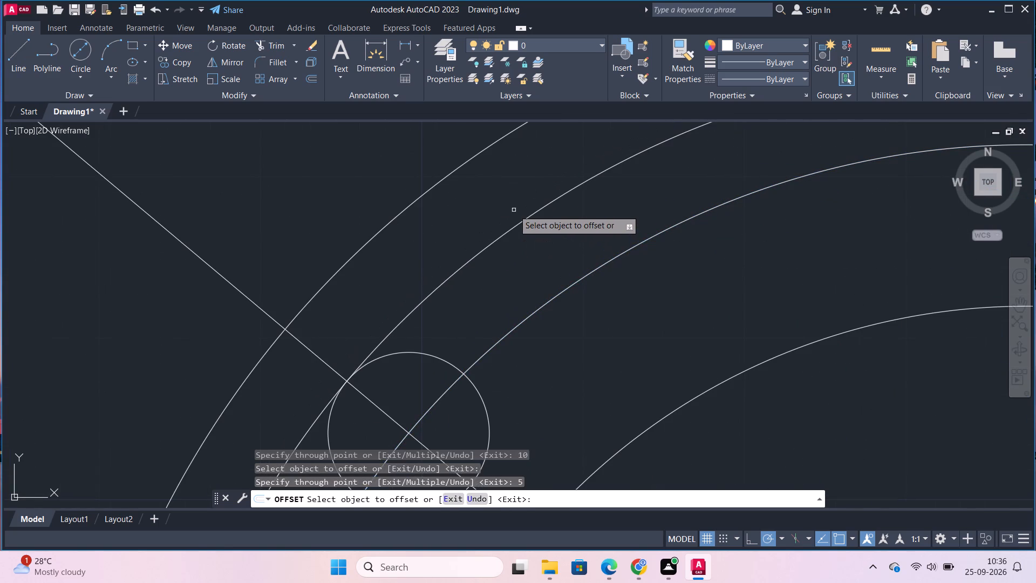
scroll(497, 254, down, 3)
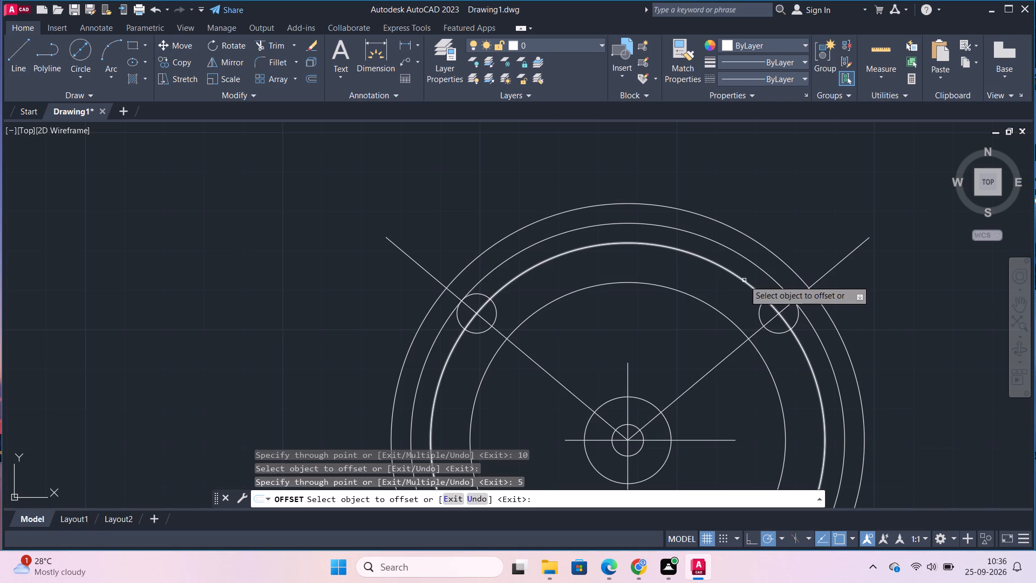
click(744, 281)
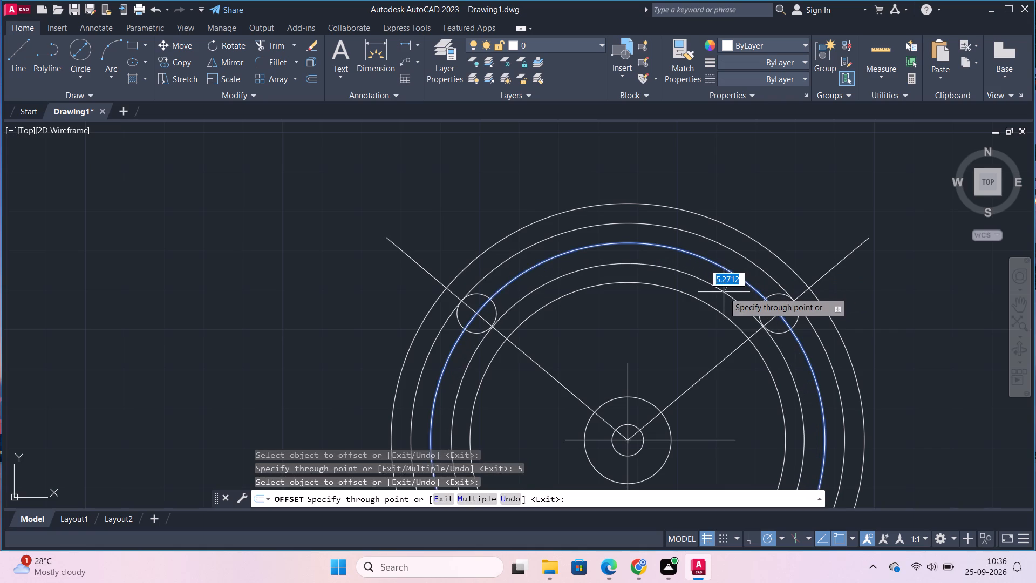
key(5)
key(Return)
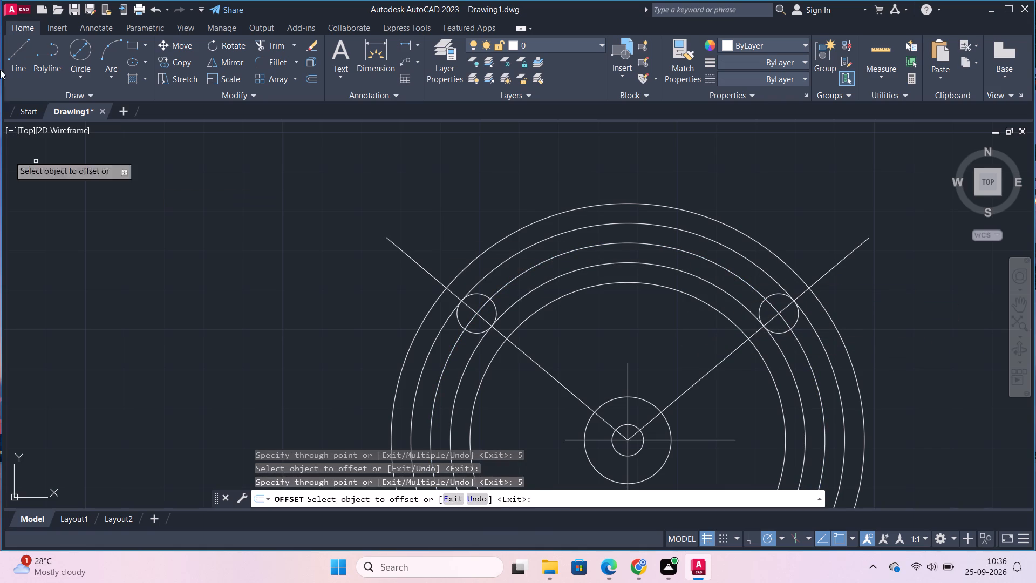
Draw a two-point circle of diameter 20 along the right 40-degree line, from the innermost ring circle to the outermost one.
click(82, 76)
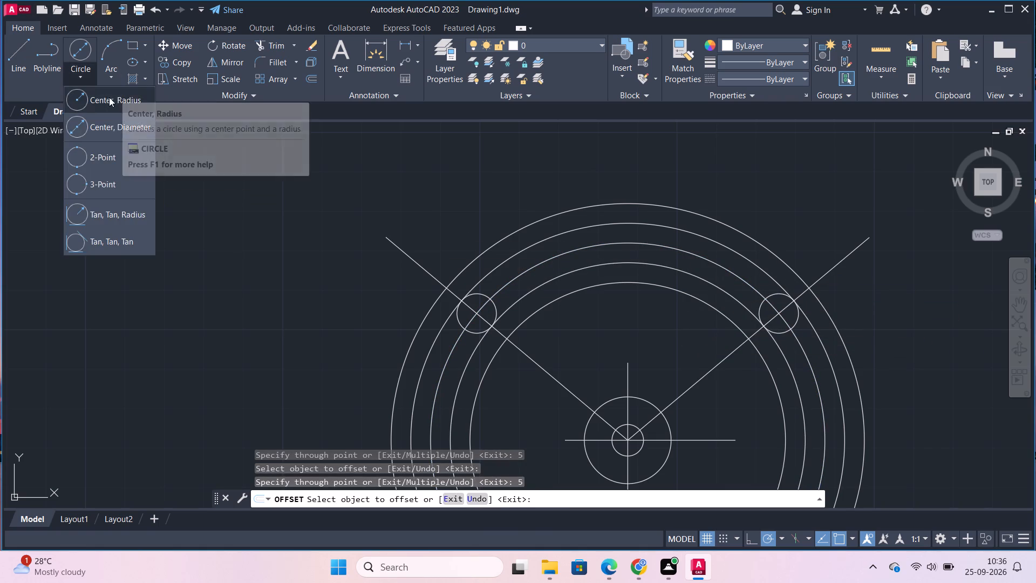
click(79, 158)
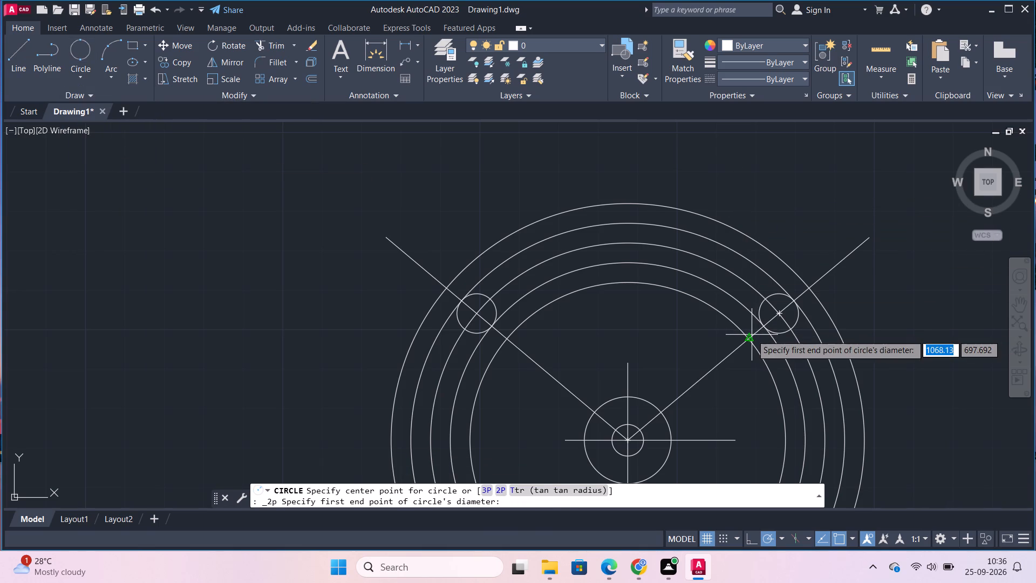
click(750, 335)
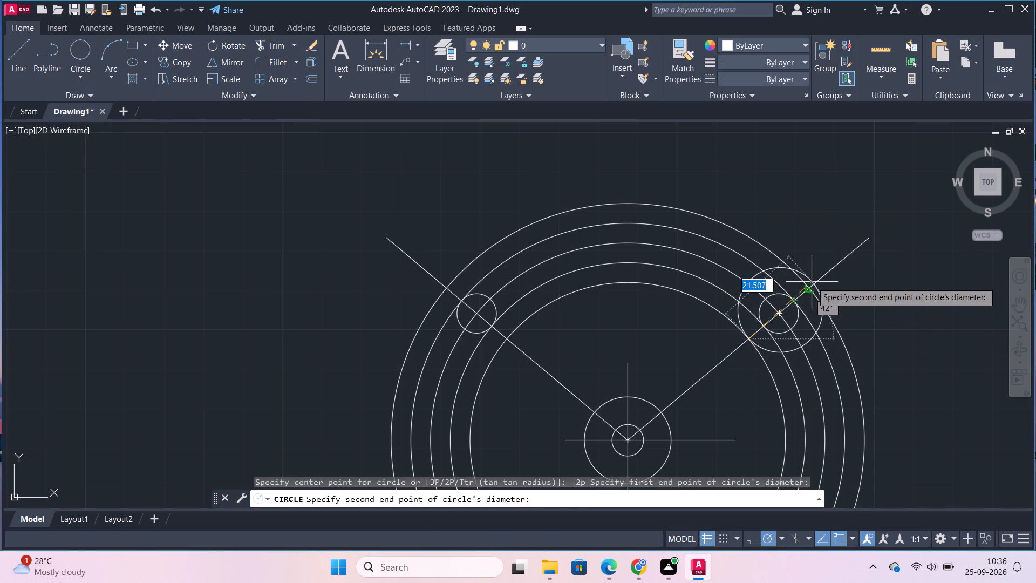
scroll(808, 283, up, 2)
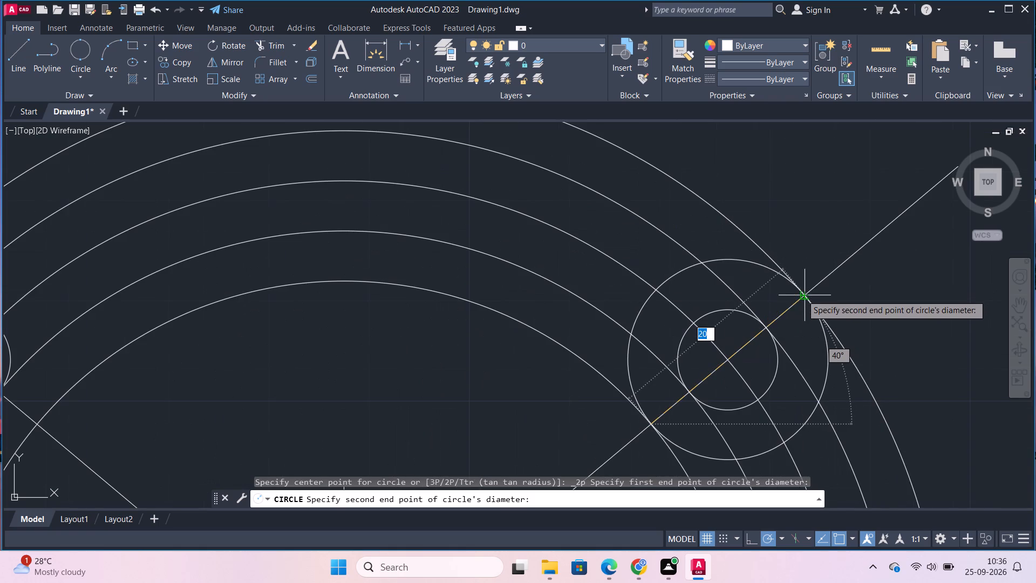
click(802, 295)
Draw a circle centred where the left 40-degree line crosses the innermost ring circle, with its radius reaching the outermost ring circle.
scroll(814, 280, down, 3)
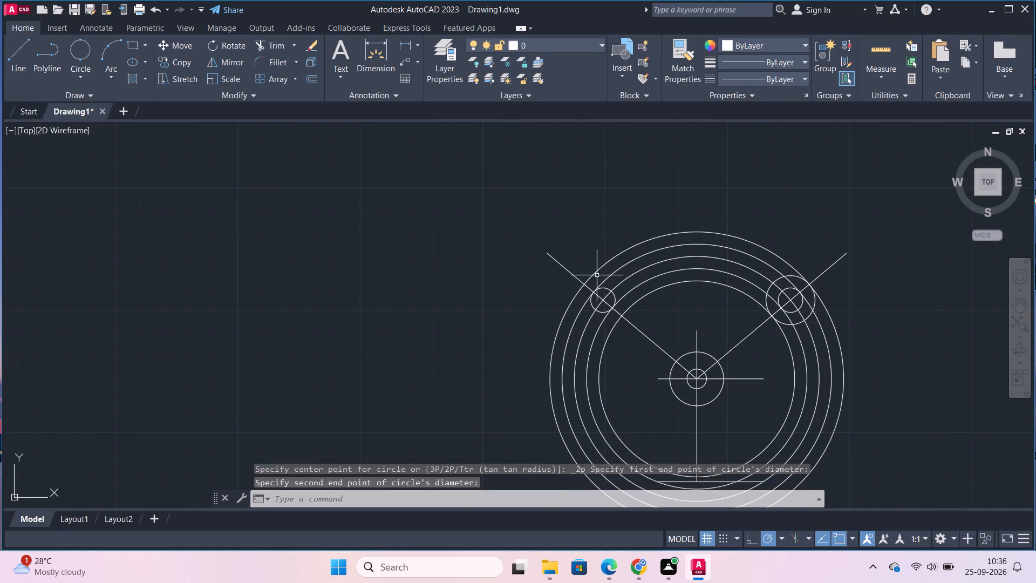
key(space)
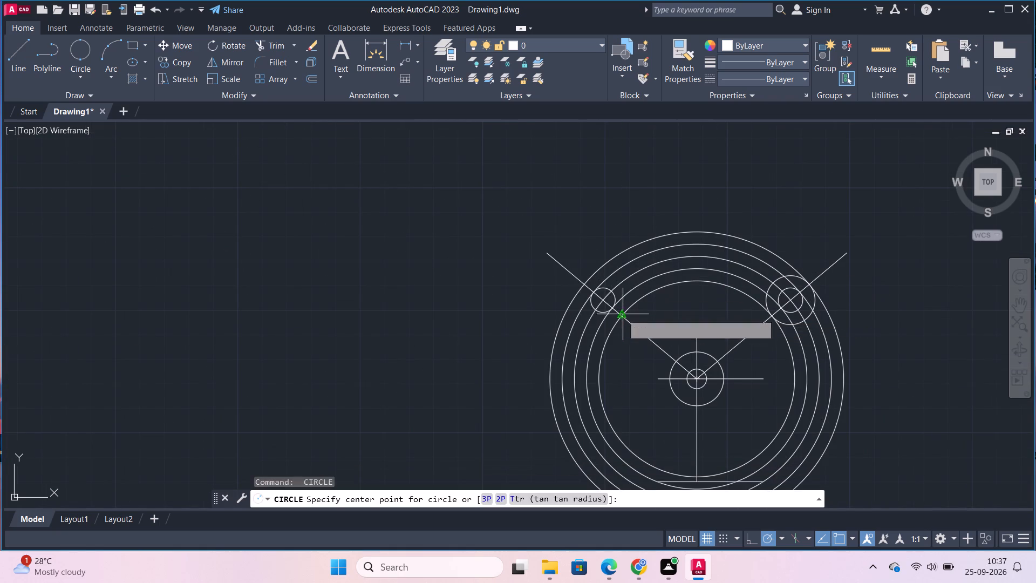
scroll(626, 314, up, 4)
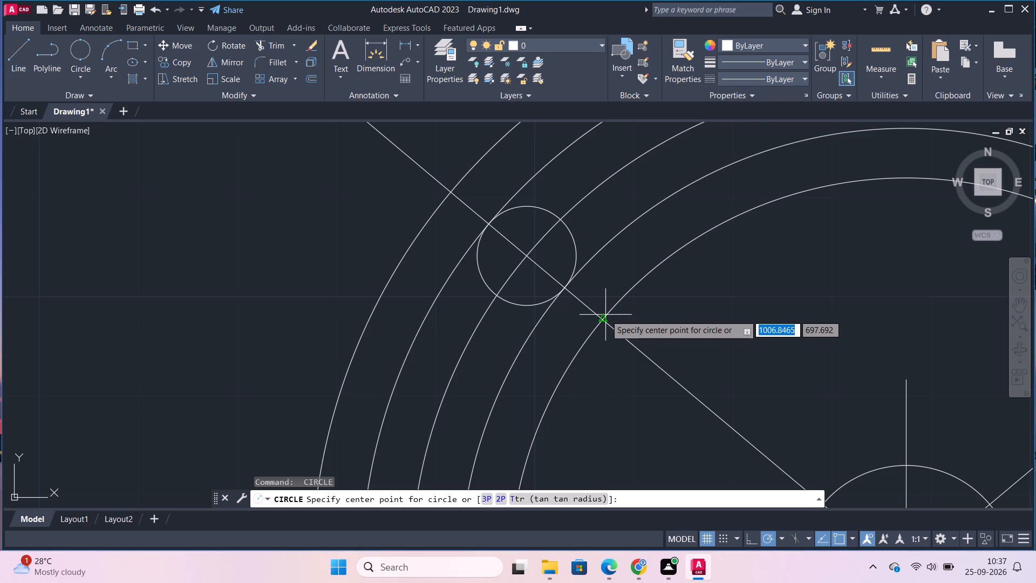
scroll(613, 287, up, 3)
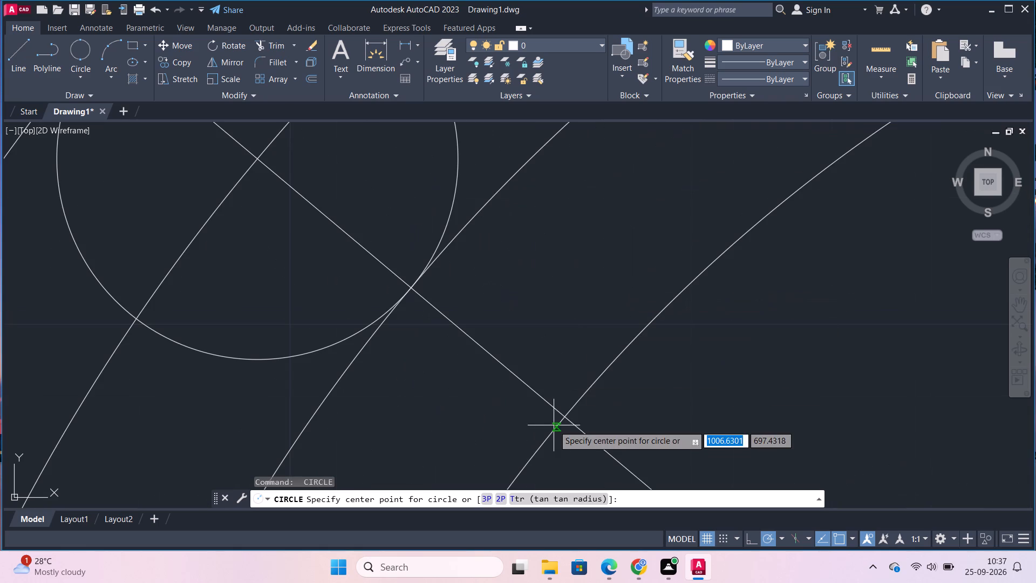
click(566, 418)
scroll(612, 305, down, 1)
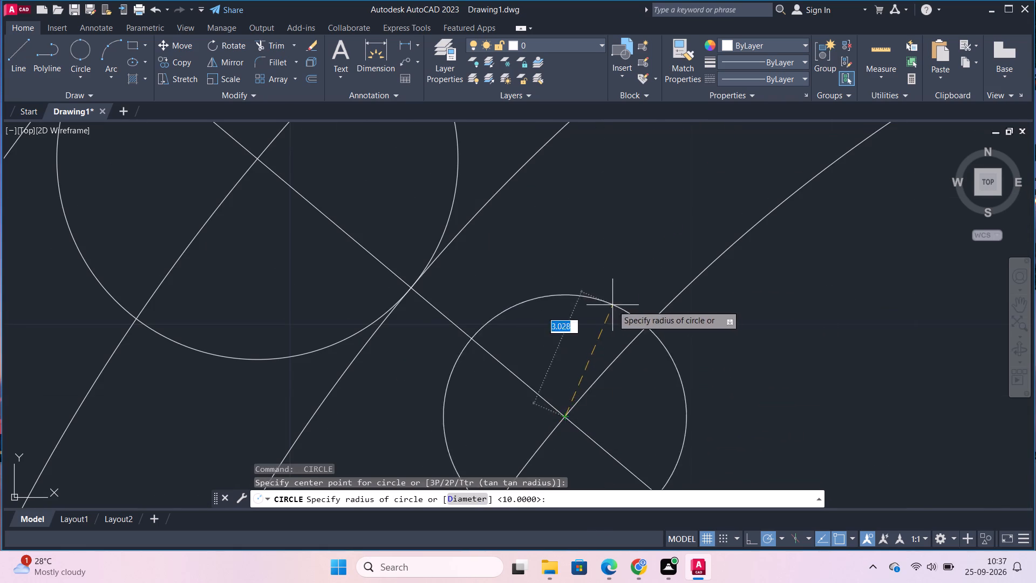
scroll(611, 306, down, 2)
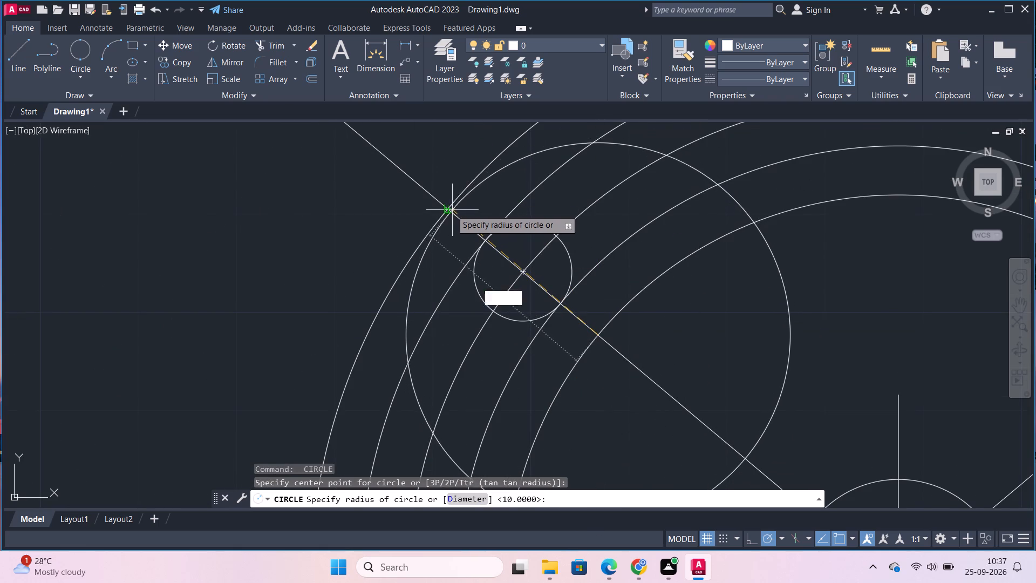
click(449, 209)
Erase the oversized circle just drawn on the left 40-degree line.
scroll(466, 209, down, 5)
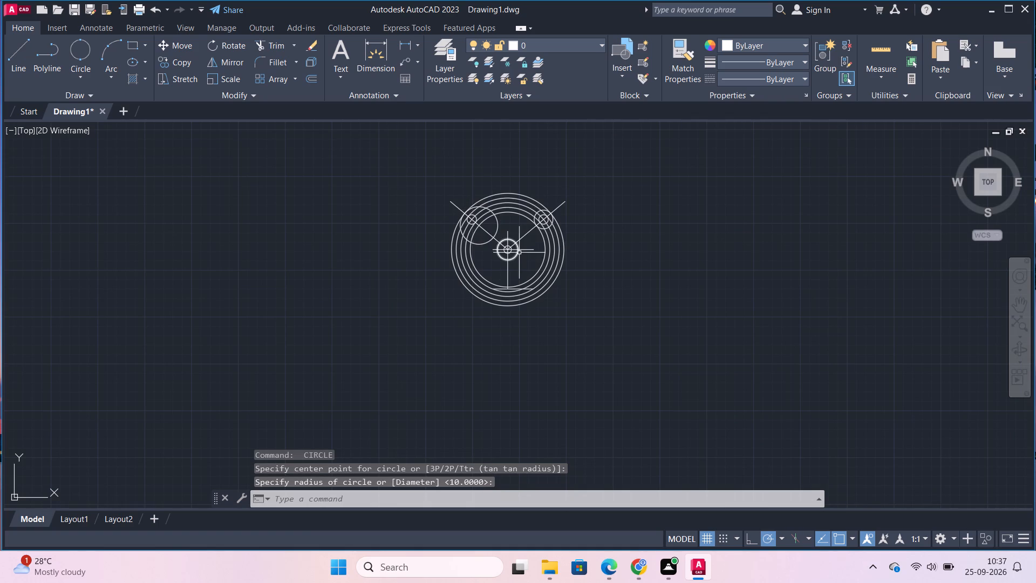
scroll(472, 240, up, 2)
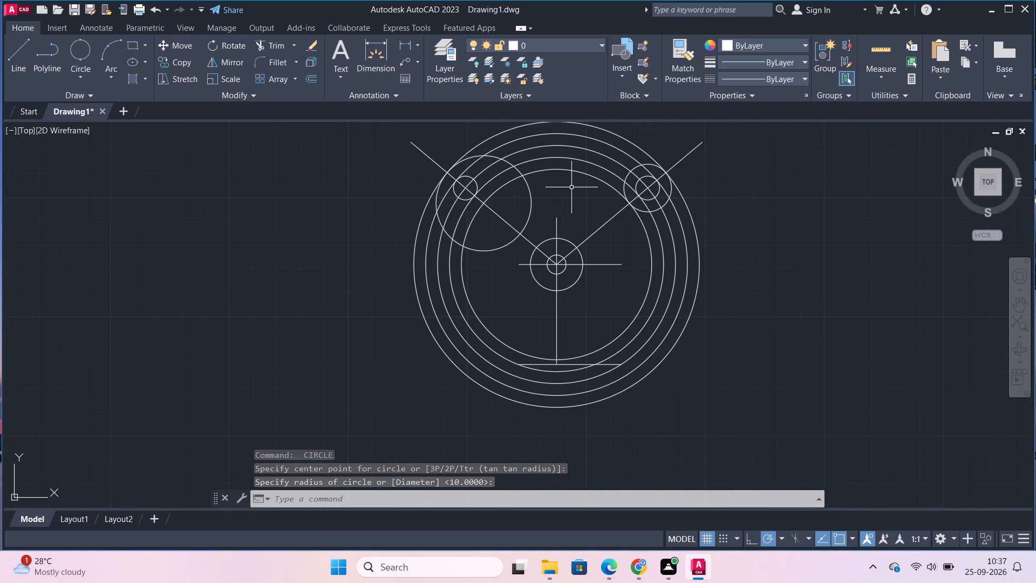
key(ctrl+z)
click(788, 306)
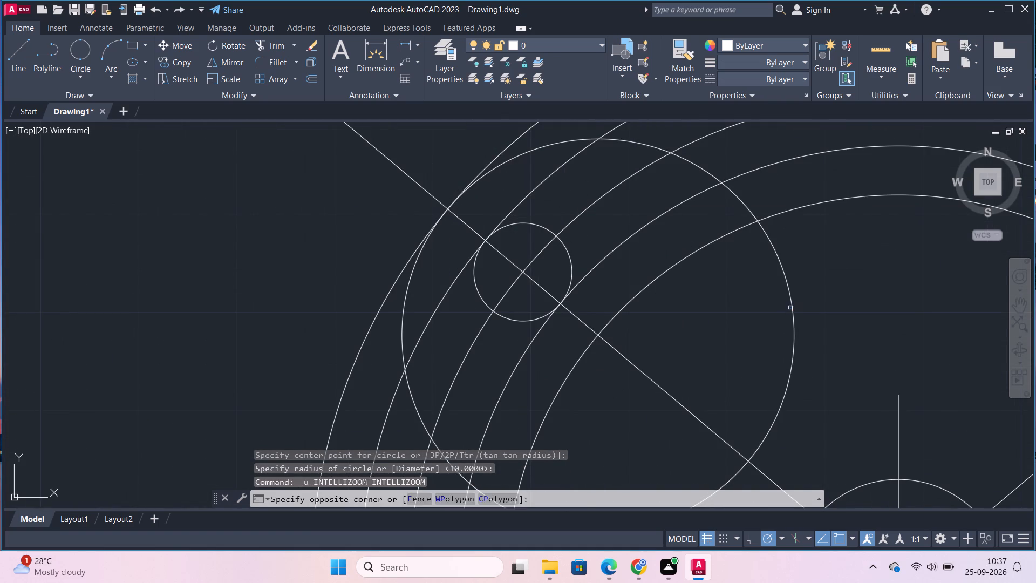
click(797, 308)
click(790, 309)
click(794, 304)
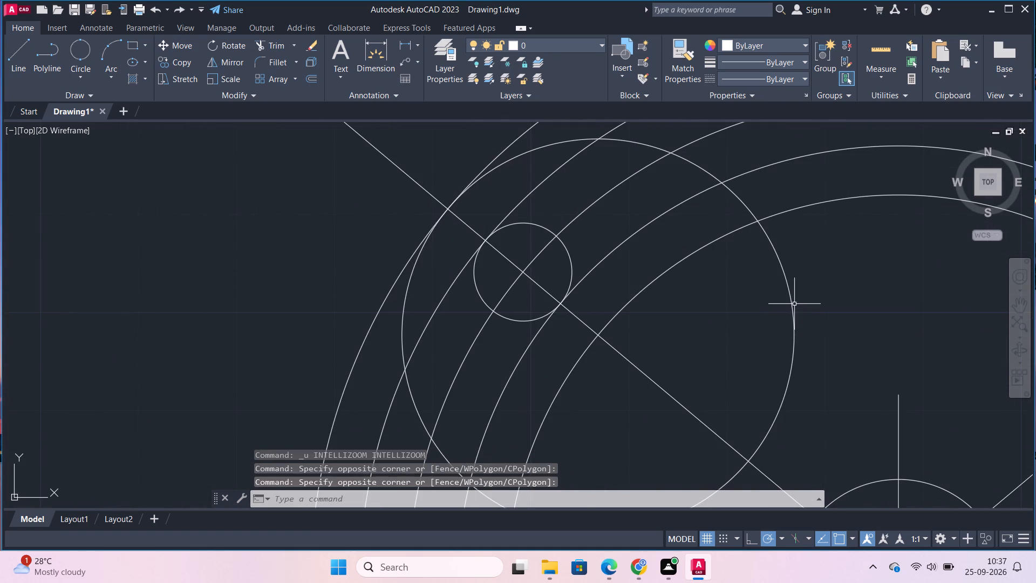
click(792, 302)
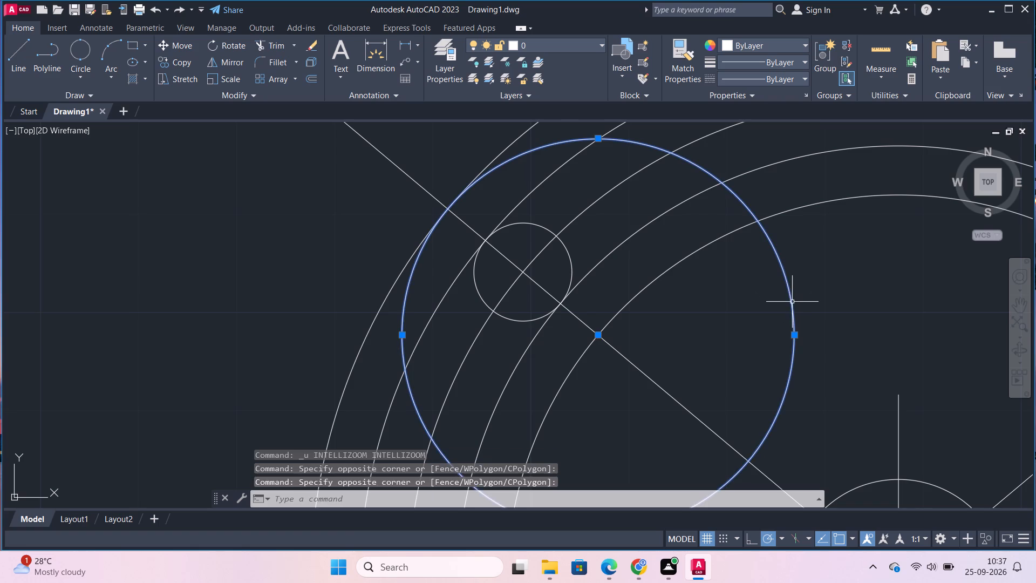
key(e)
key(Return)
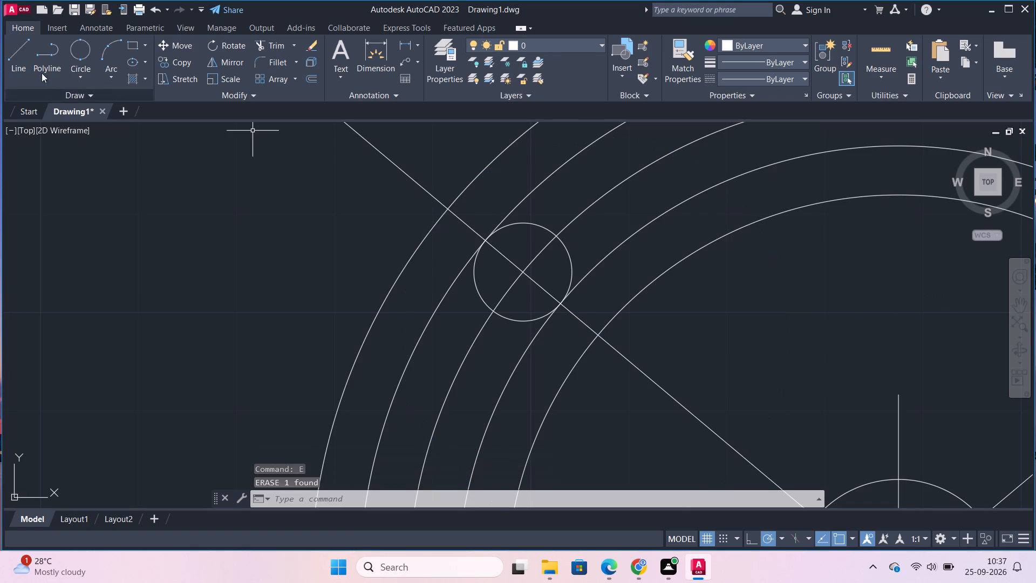
Draw a two-point circle along the left 40-degree line, from the innermost ring circle to the outermost one.
click(69, 50)
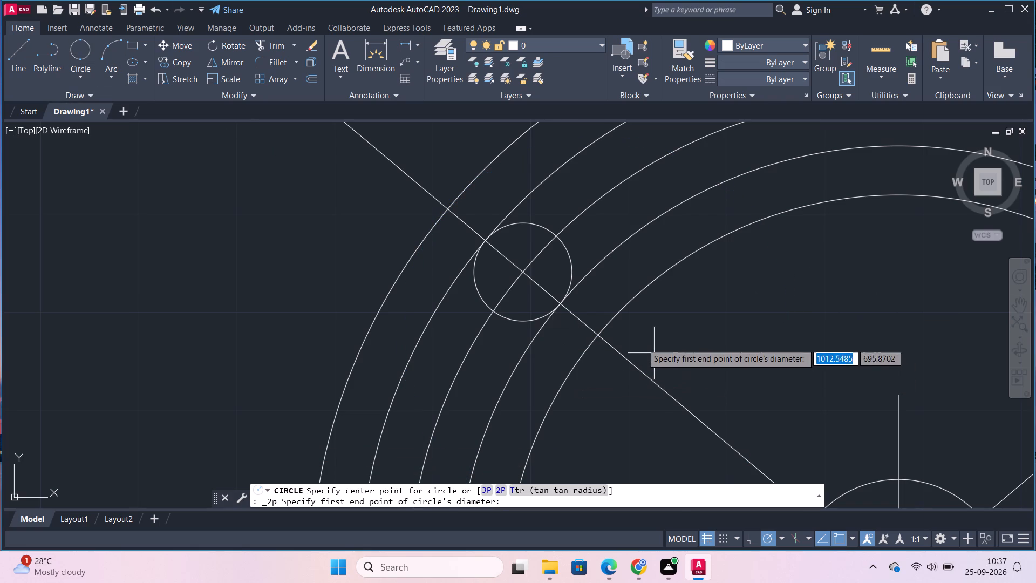
click(599, 336)
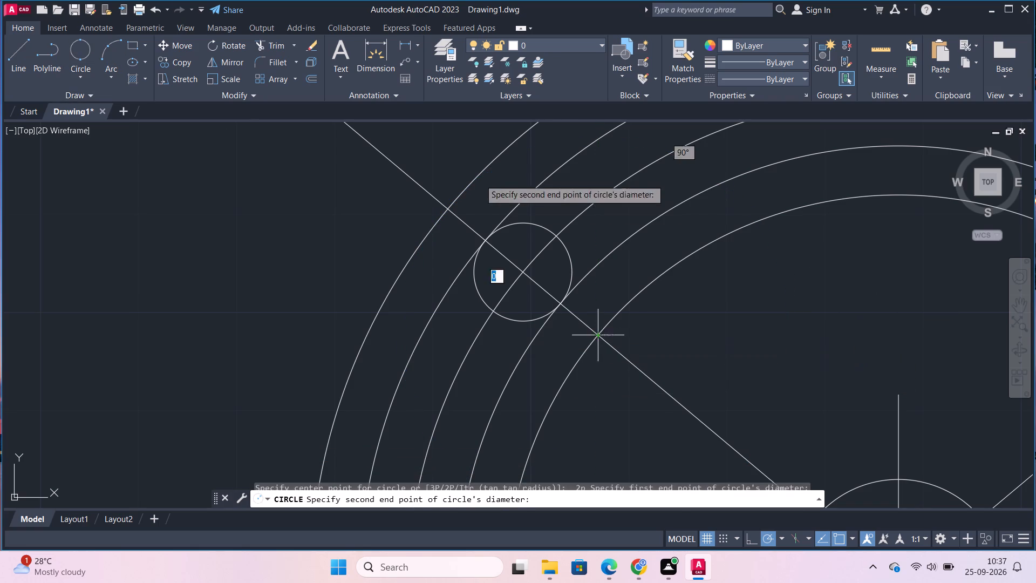
click(451, 211)
Trim away the lower portions of the diameter 100 circle and its offsets on both sides, below the two end circles.
scroll(583, 251, down, 3)
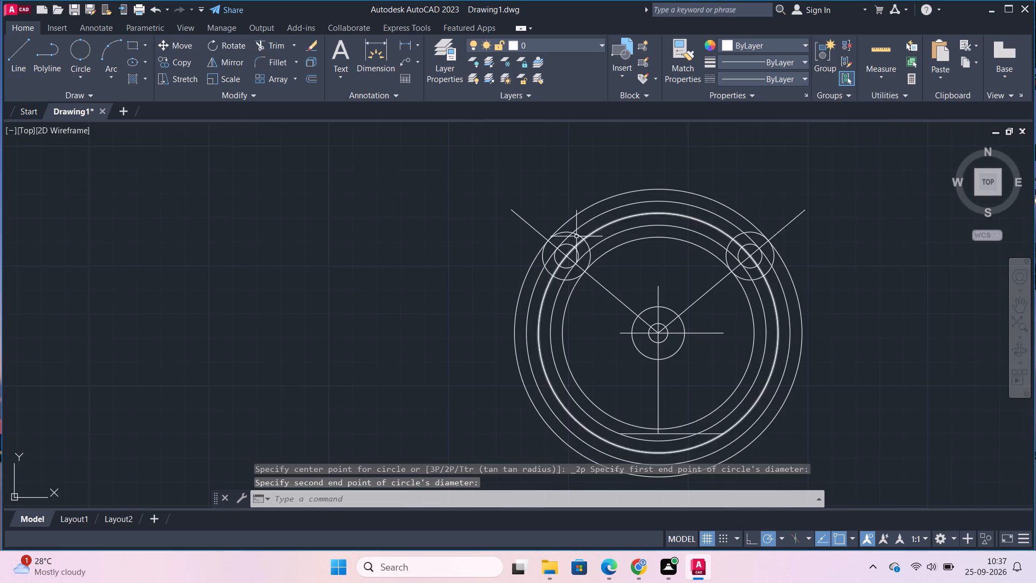
text(tr)
key(Return)
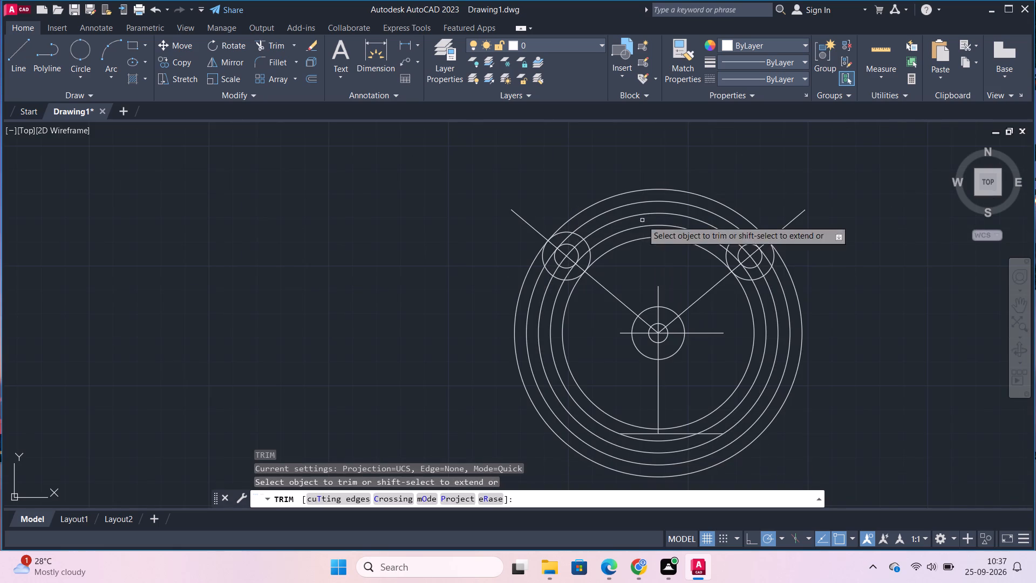
drag(587, 315, 420, 294)
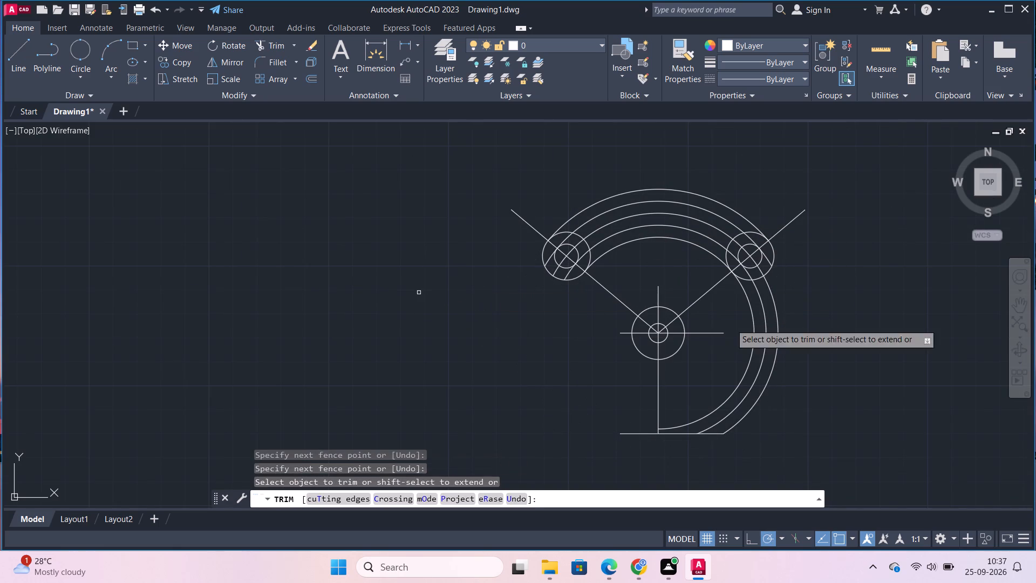
drag(824, 314, 752, 314)
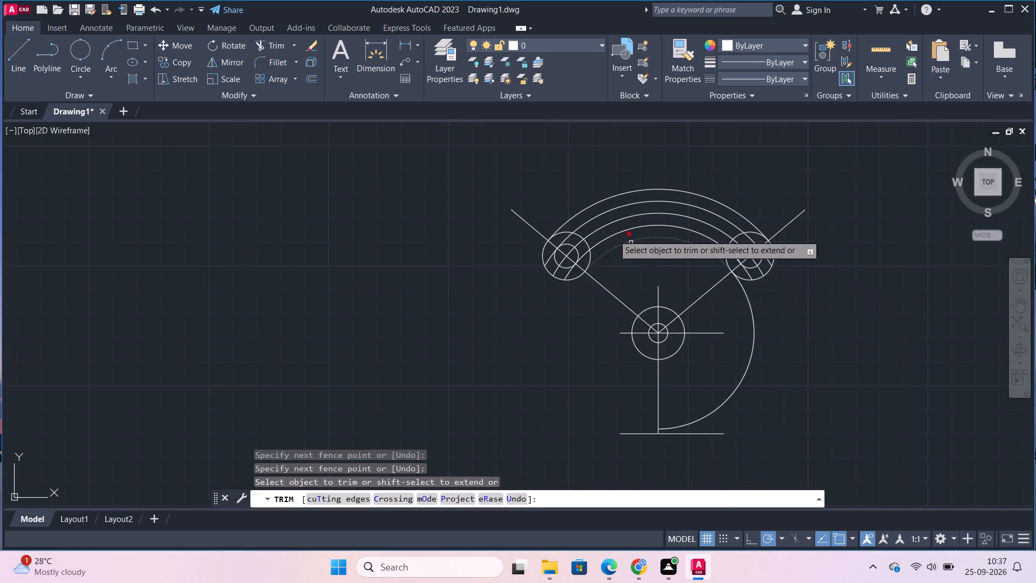
Trim the three leftover arc ends between the small and large circles at the left end.
scroll(573, 253, up, 2)
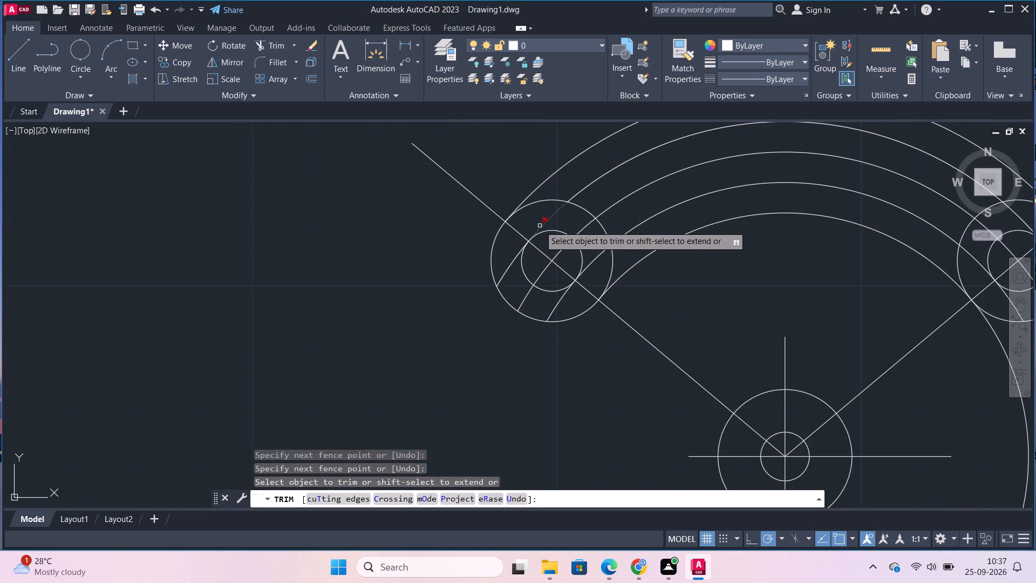
drag(510, 259, 519, 273)
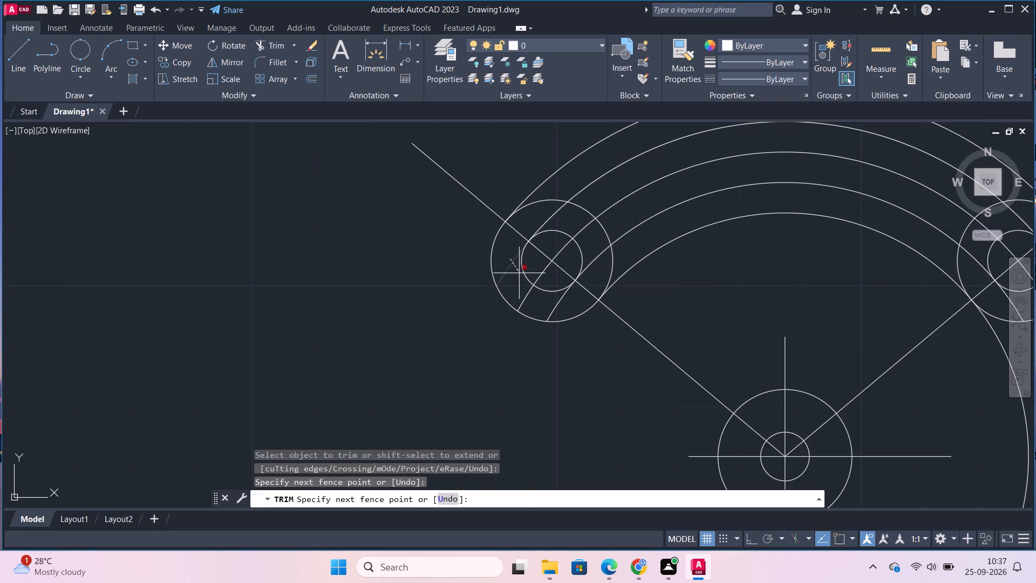
drag(519, 273, 556, 307)
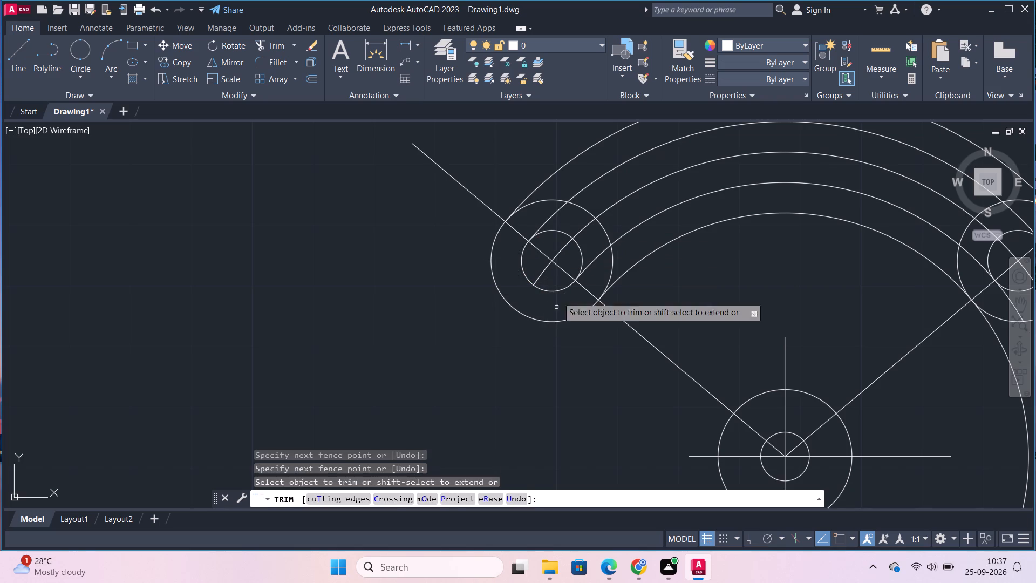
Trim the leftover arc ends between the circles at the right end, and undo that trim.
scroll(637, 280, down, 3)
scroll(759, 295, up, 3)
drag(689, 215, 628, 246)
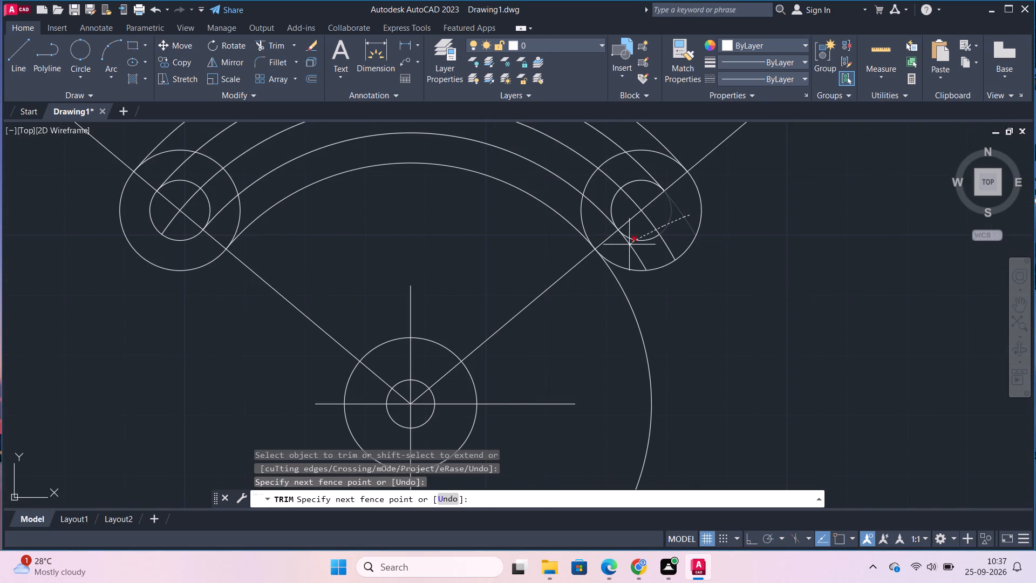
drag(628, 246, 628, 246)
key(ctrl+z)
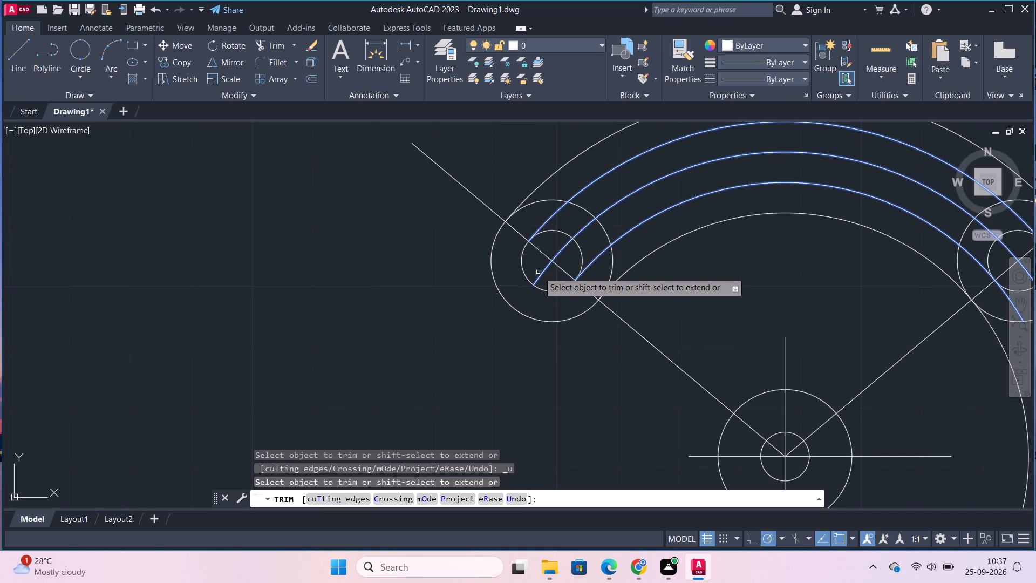
Trim away the slot-side half of the large circle at the left end, between the outermost and innermost slot arcs.
drag(622, 216, 588, 231)
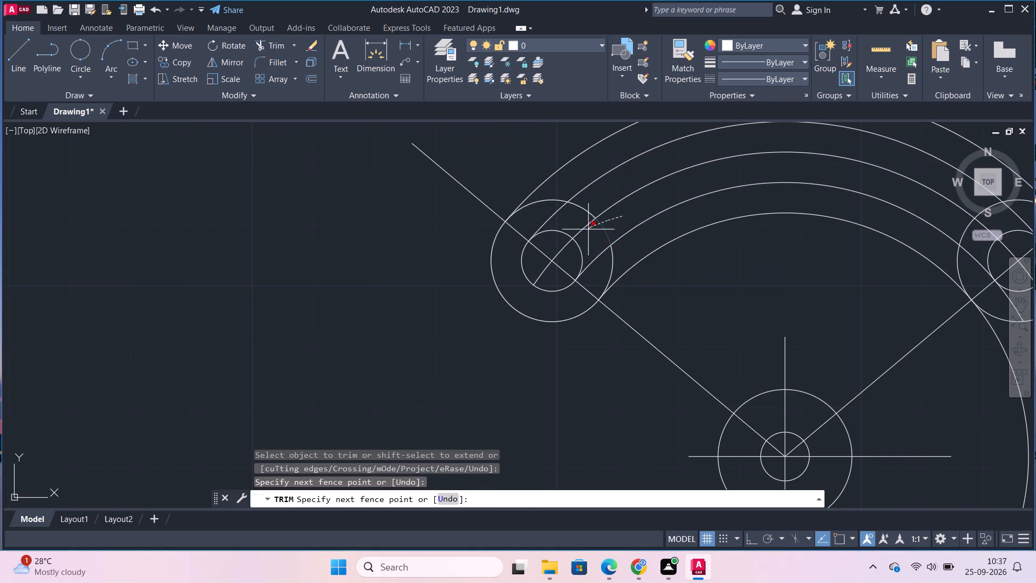
drag(588, 231, 587, 232)
drag(596, 191, 578, 223)
drag(559, 184, 551, 202)
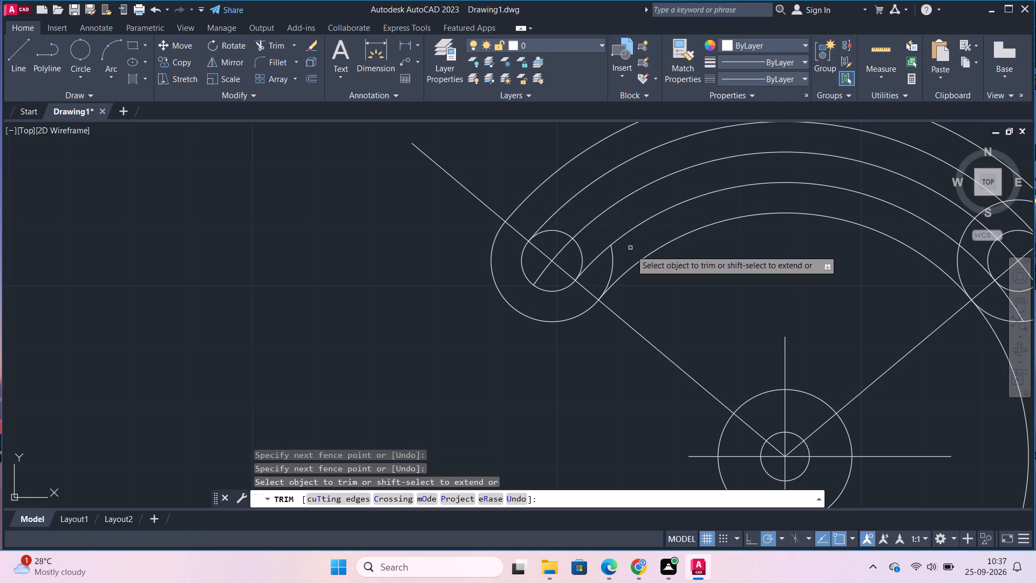
drag(622, 249, 620, 253)
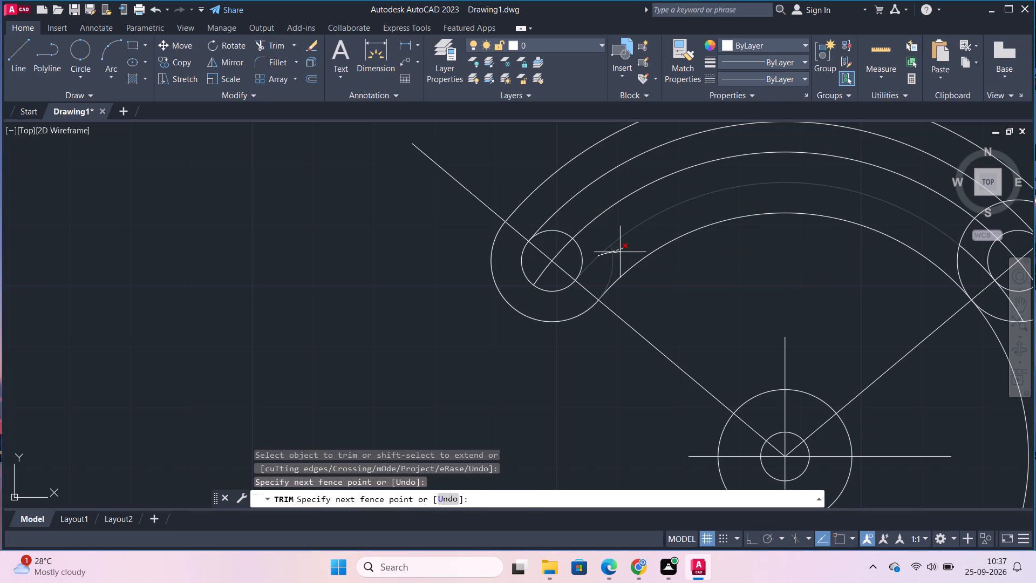
drag(620, 253, 608, 272)
key(ctrl+z)
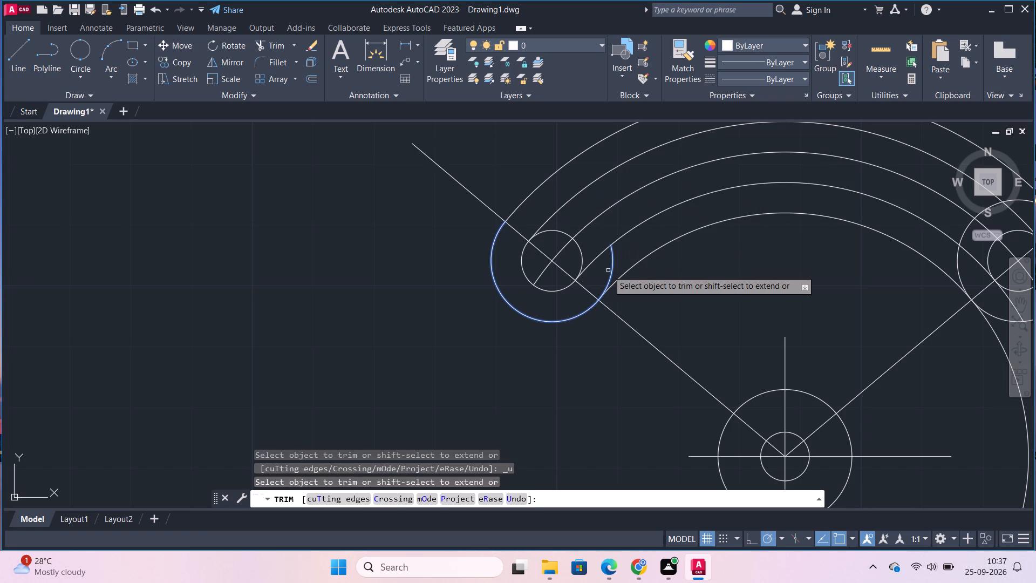
click(614, 261)
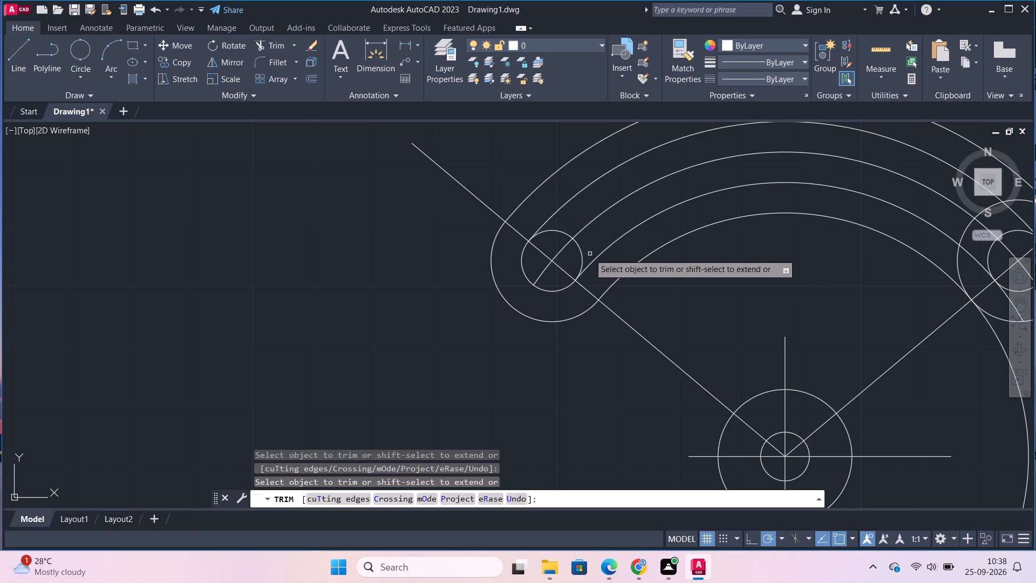
Trim away the slot-side half of the small circle at the left end, between the inner slot's two arcs.
click(580, 250)
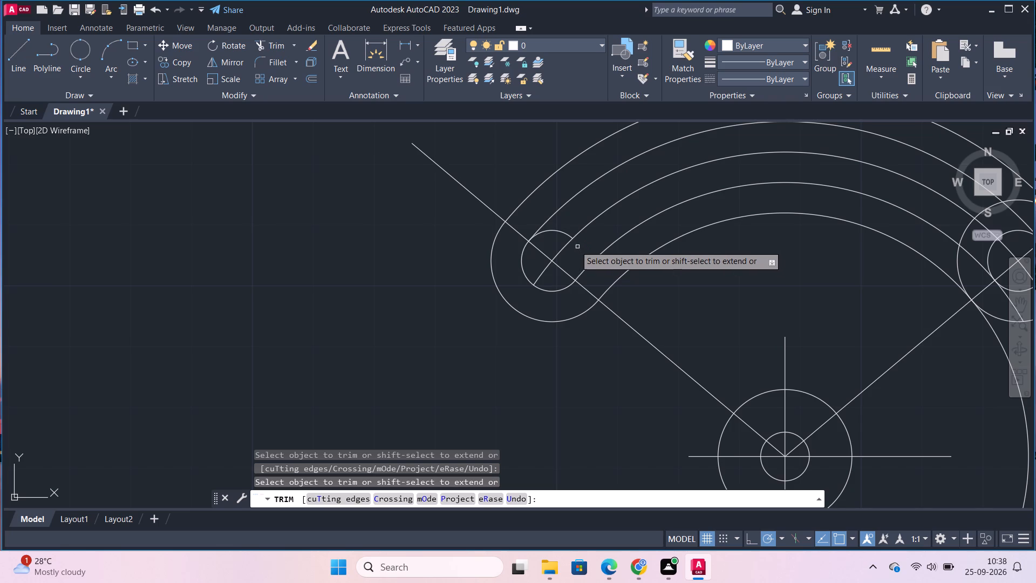
click(554, 233)
click(555, 231)
double_click(564, 229)
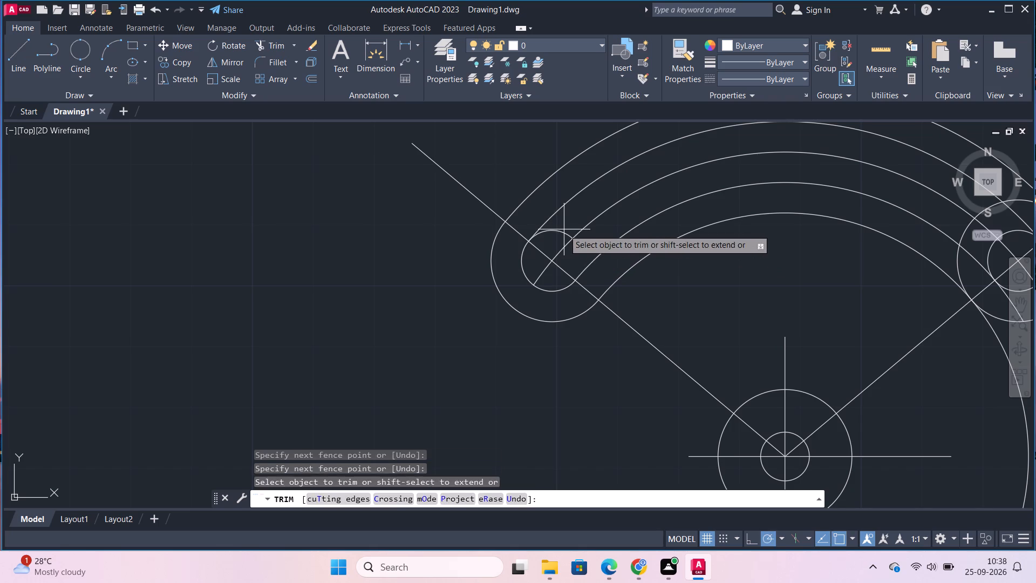
drag(569, 225, 550, 240)
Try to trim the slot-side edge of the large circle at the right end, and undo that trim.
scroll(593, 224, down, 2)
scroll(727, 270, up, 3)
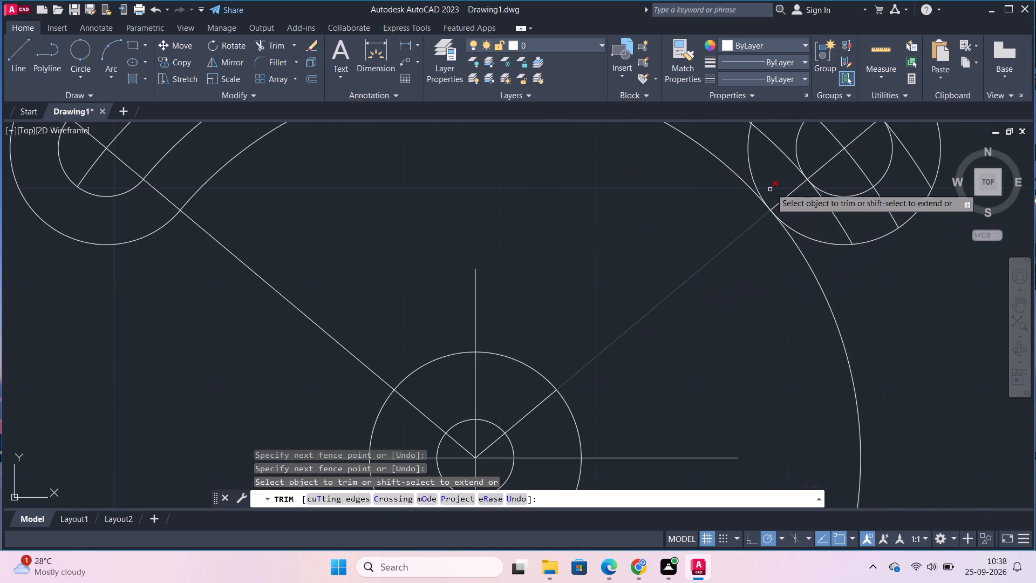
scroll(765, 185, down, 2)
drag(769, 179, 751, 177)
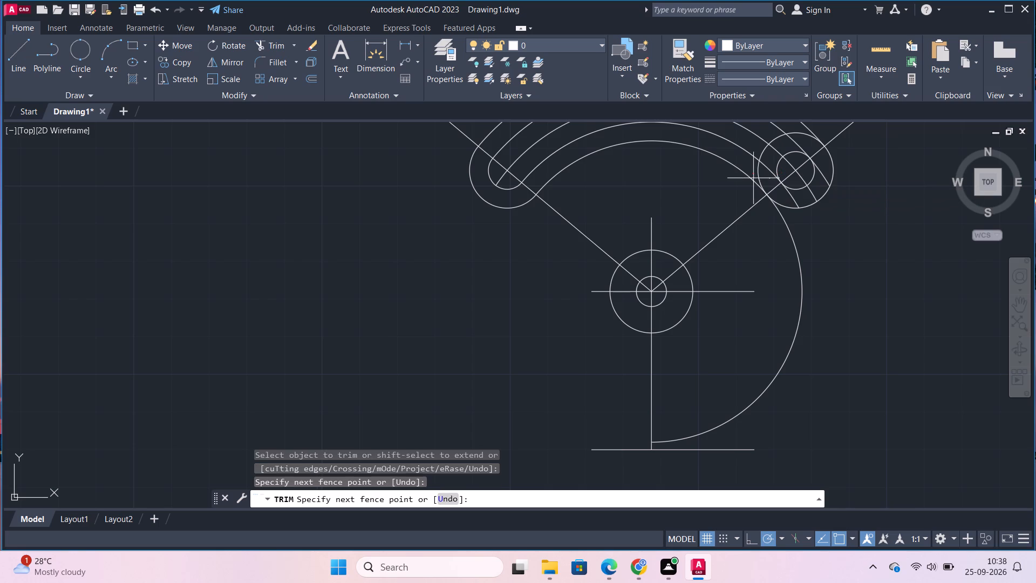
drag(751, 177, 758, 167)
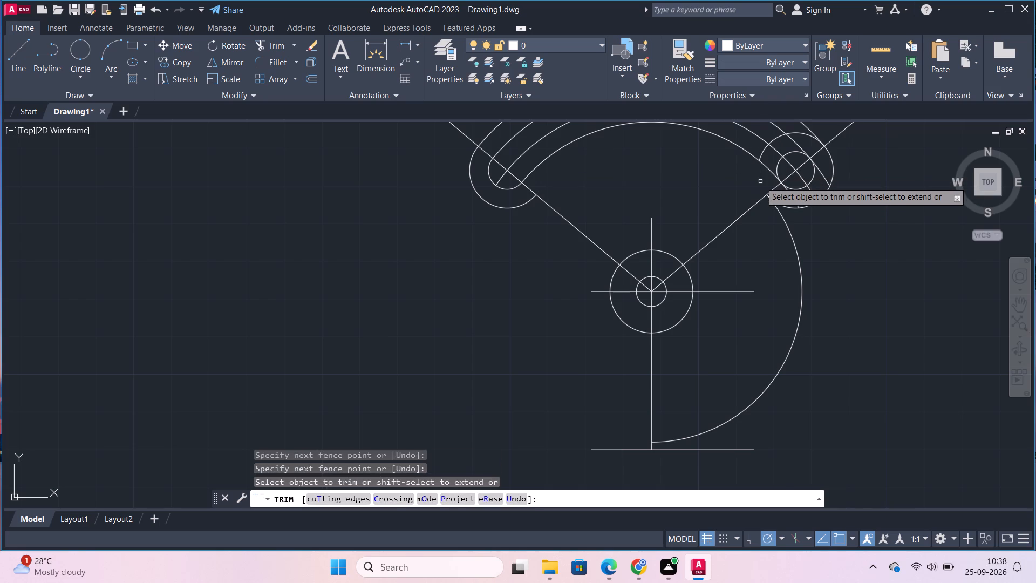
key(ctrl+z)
Trim away the slot-side half of the large circle at the right end, between the innermost and outermost slot arcs.
middle_drag(819, 262, 563, 281)
scroll(757, 270, up, 2)
drag(624, 297, 572, 268)
drag(680, 236, 630, 206)
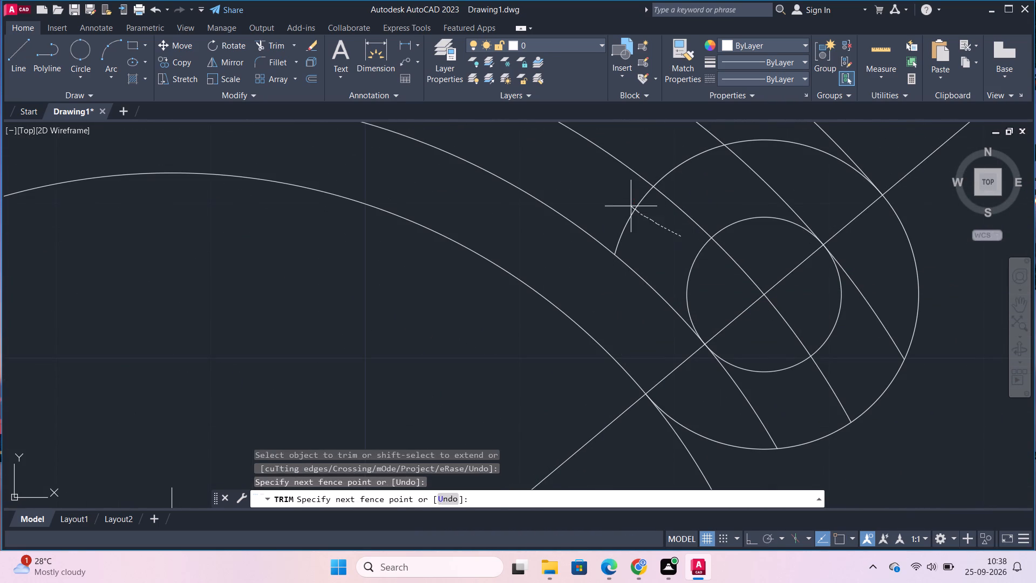
drag(630, 206, 630, 205)
drag(711, 178, 666, 130)
drag(789, 162, 758, 115)
drag(758, 115, 775, 136)
scroll(785, 157, down, 2)
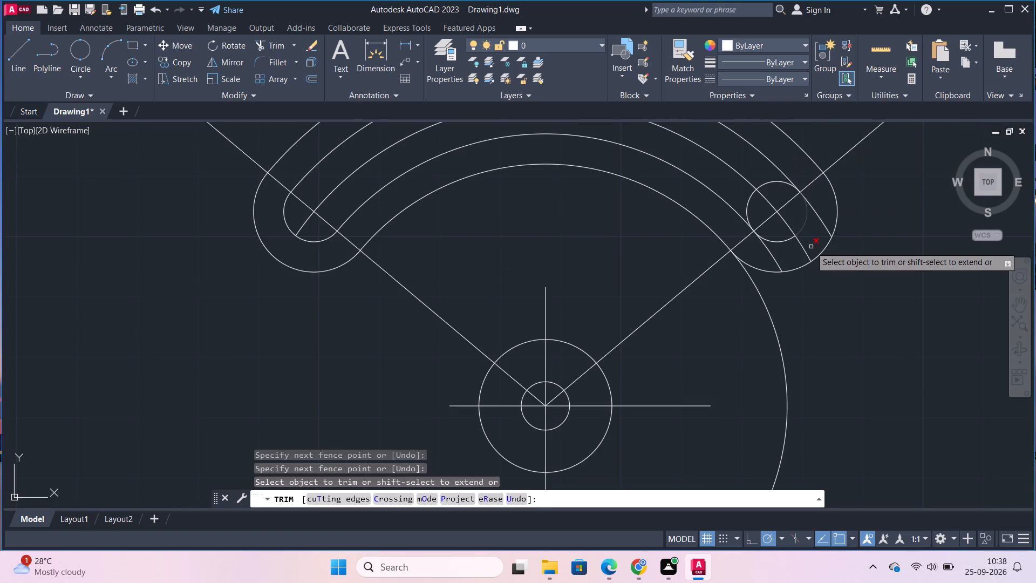
Trim the leftover arc ends between the two circles at the right end and the small circle's slot-side half.
drag(828, 212, 775, 253)
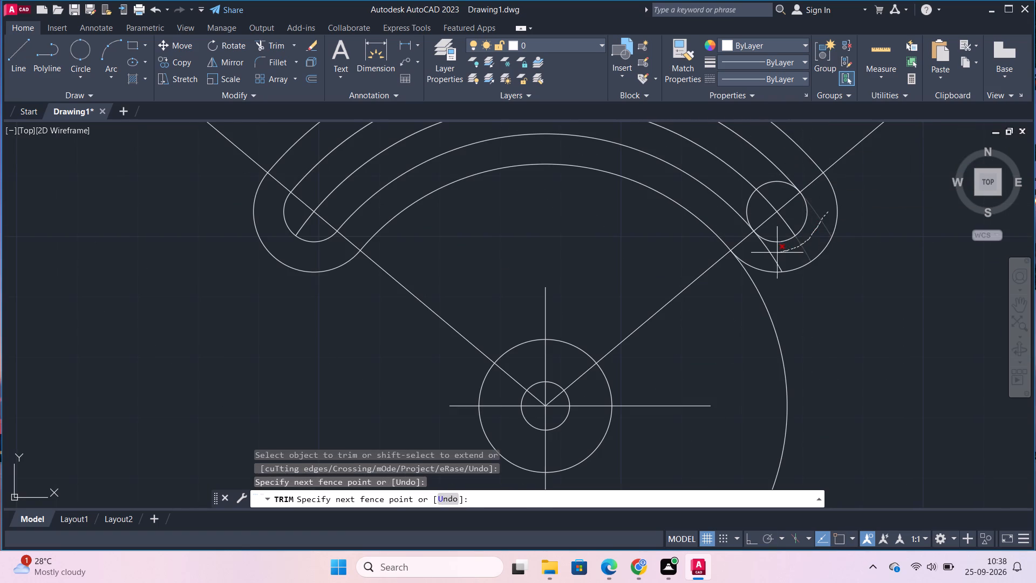
drag(775, 253, 770, 254)
drag(776, 192, 755, 176)
drag(755, 176, 752, 173)
drag(755, 204, 743, 204)
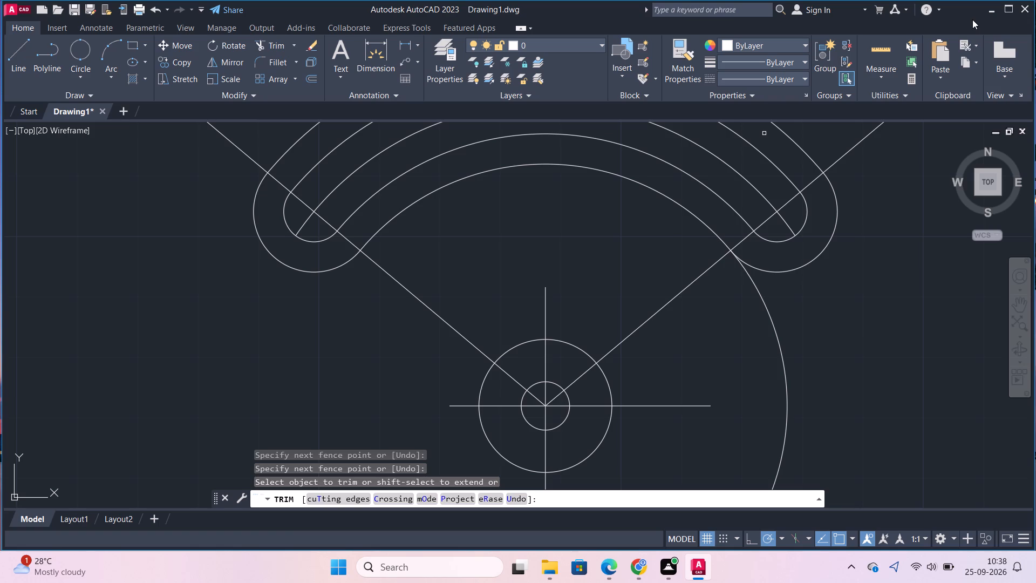
Trim away the middle diameter 100 arc inside the slot, including its leftover pieces in both rounded ends.
click(742, 180)
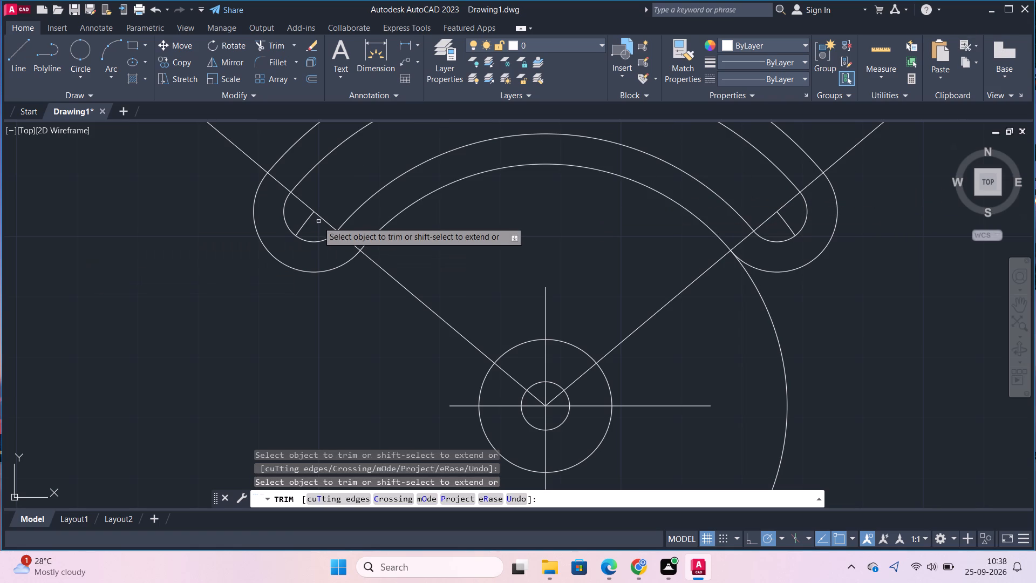
click(305, 223)
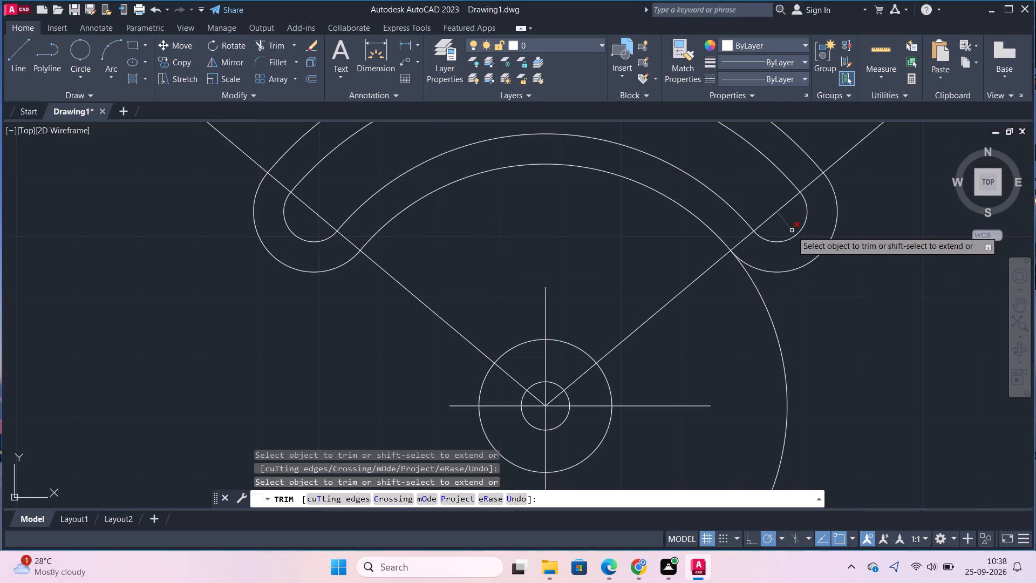
click(792, 231)
scroll(792, 244, down, 2)
key(Escape)
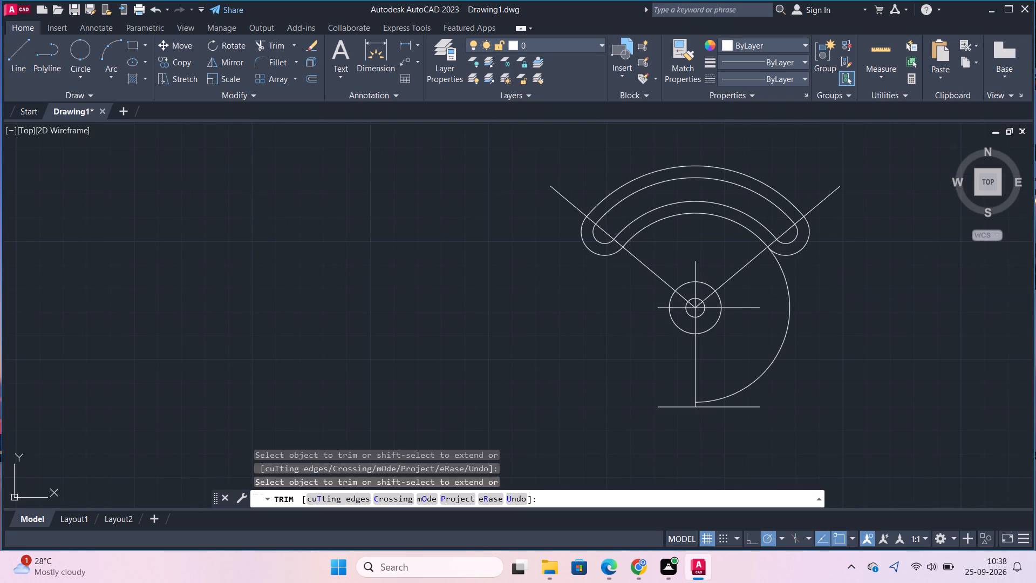
Load the ACAD_ISO02W100 ISO dash linetype into the drawing.
scroll(808, 249, up, 2)
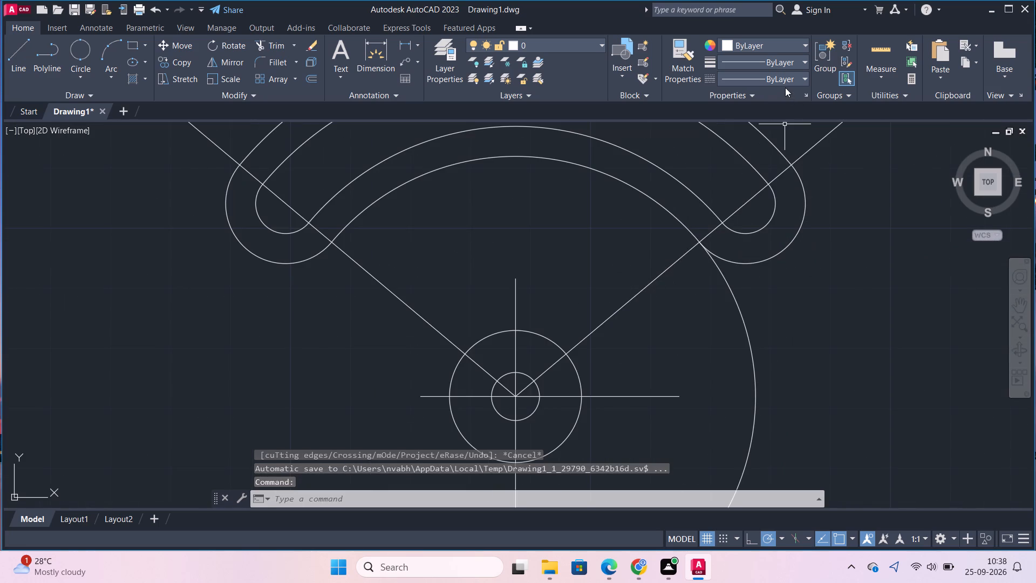
click(783, 80)
click(745, 140)
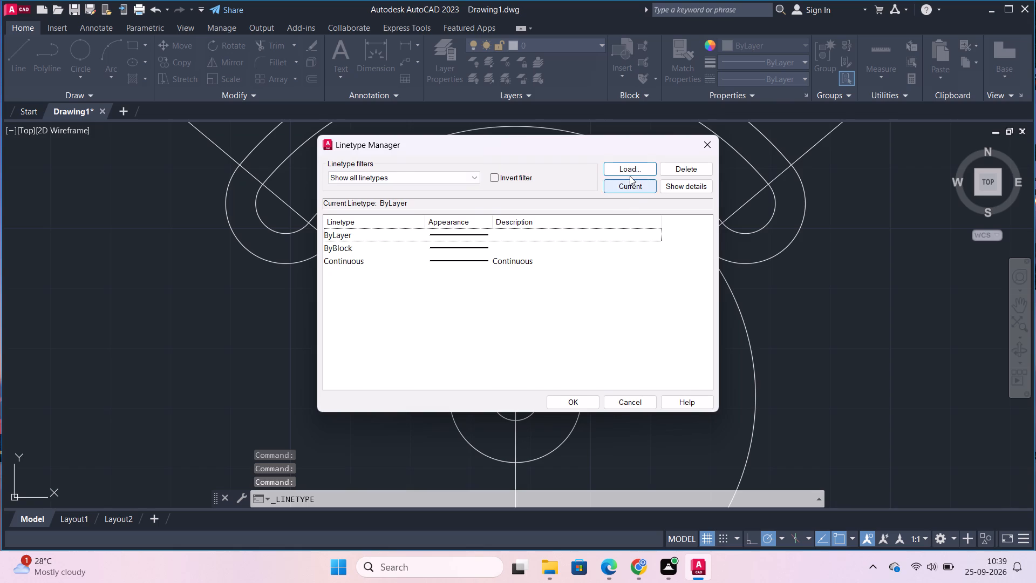
click(630, 176)
click(505, 252)
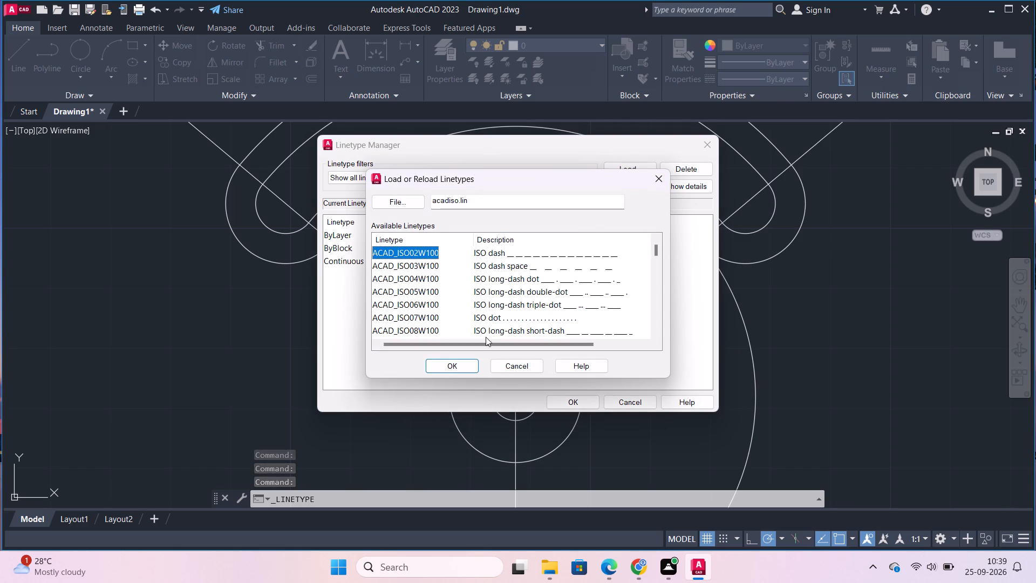
click(461, 372)
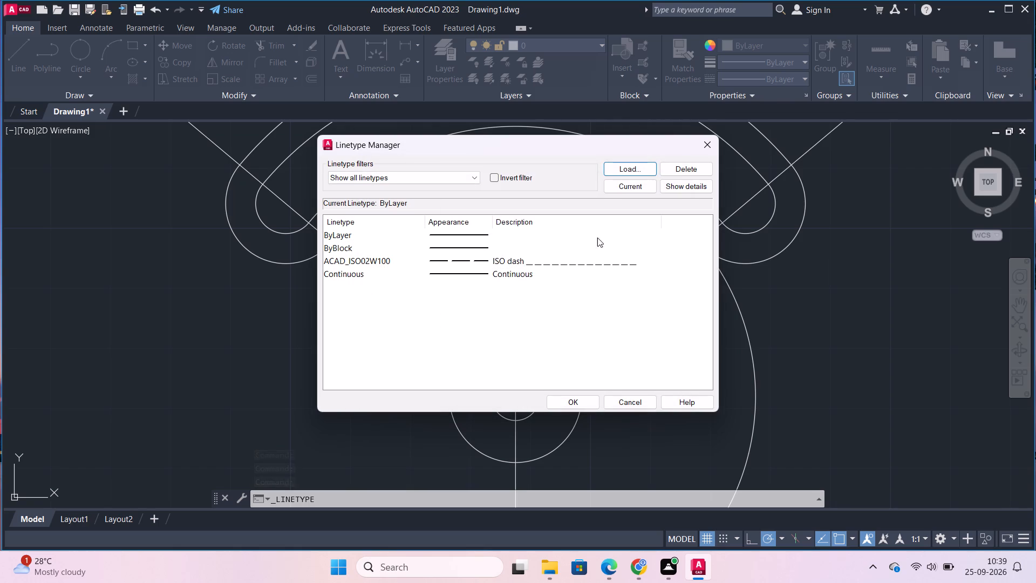
click(567, 402)
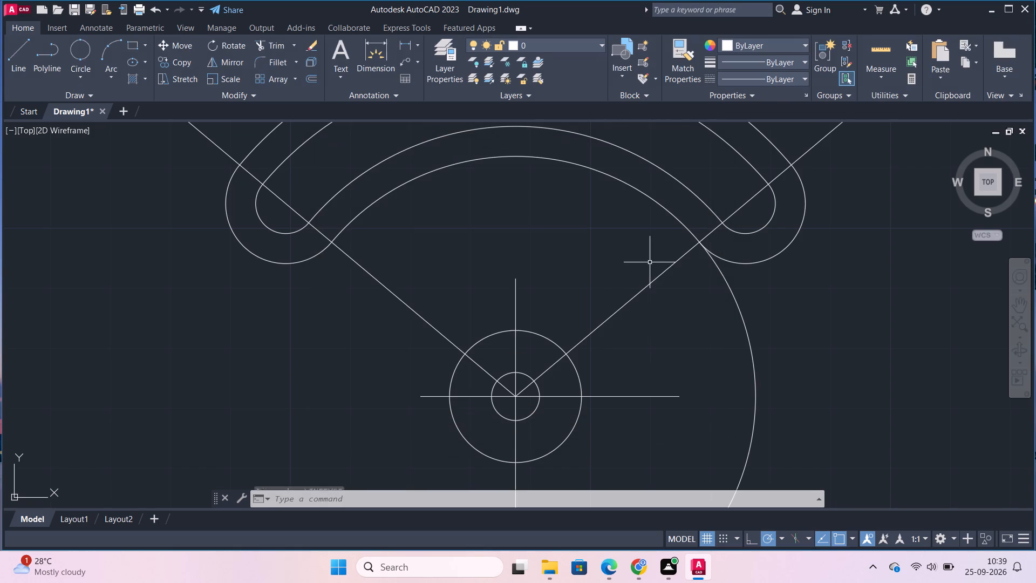
Assign the ACAD_ISO02W100 linetype to both 40-degree lines.
click(665, 269)
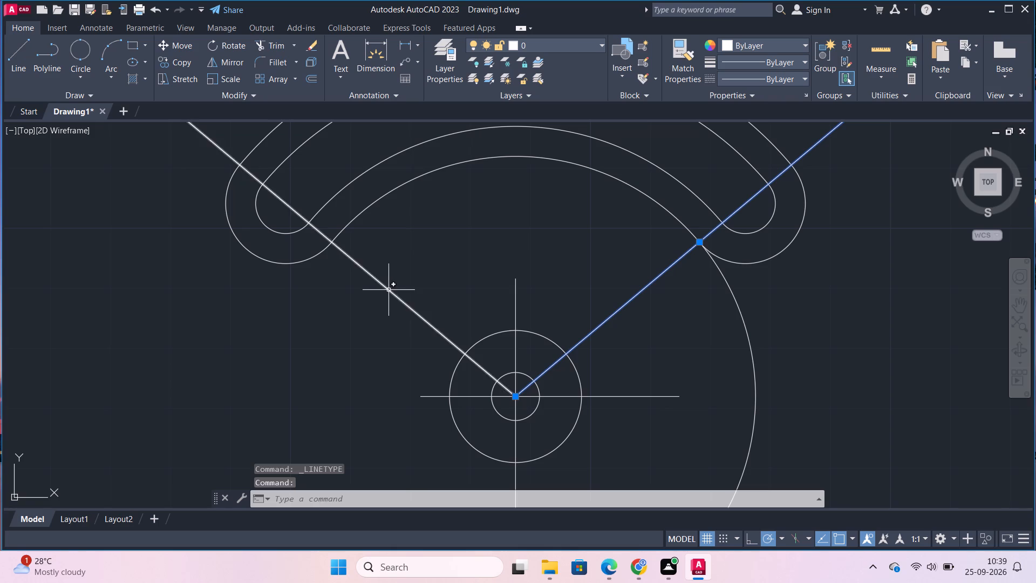
click(390, 290)
click(787, 78)
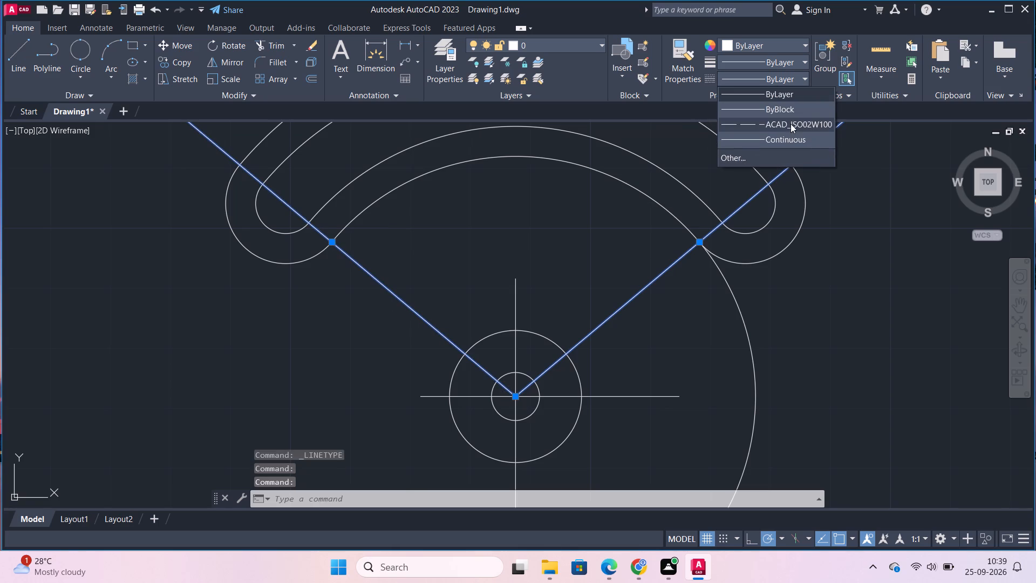
click(790, 126)
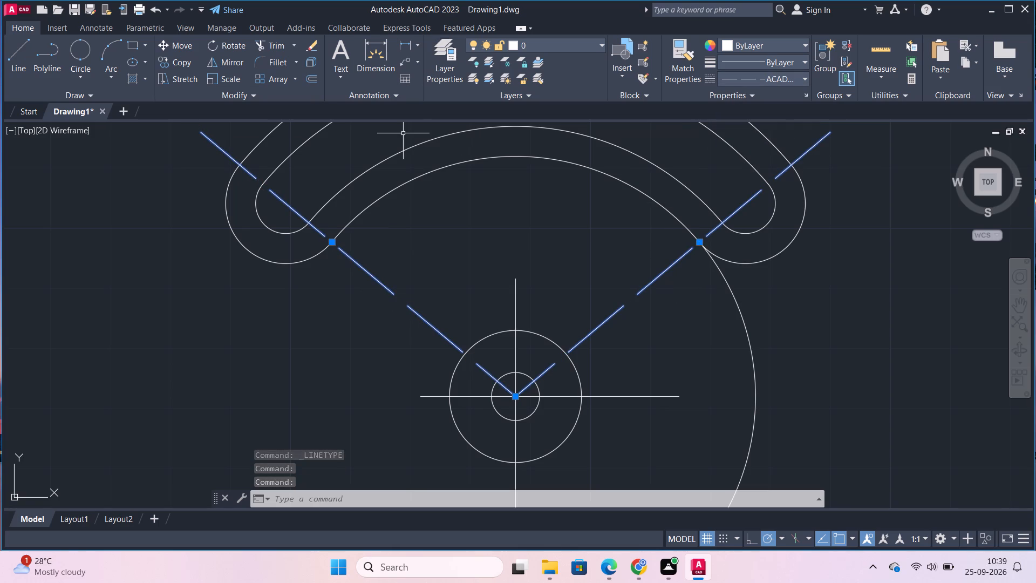
key(Escape)
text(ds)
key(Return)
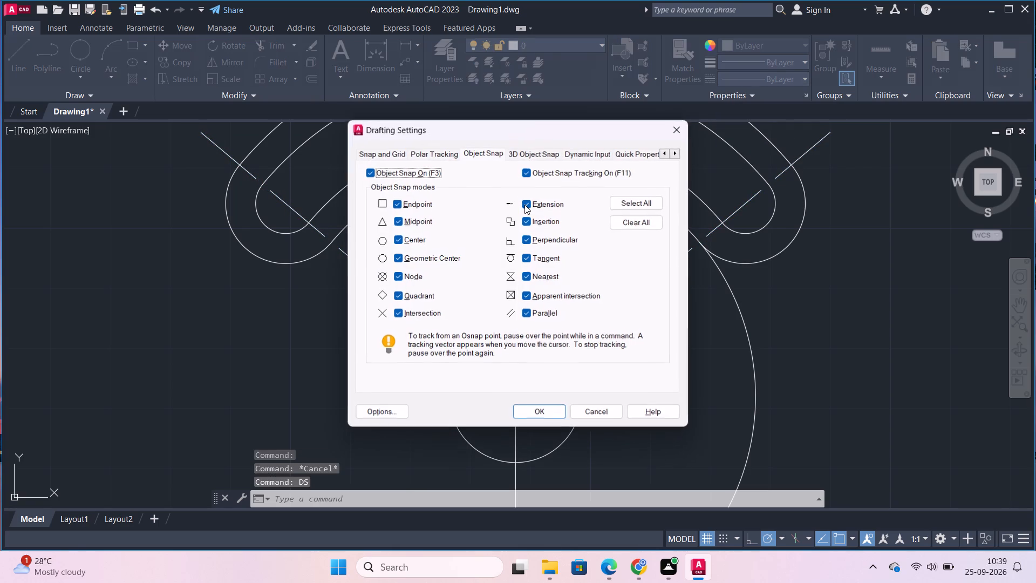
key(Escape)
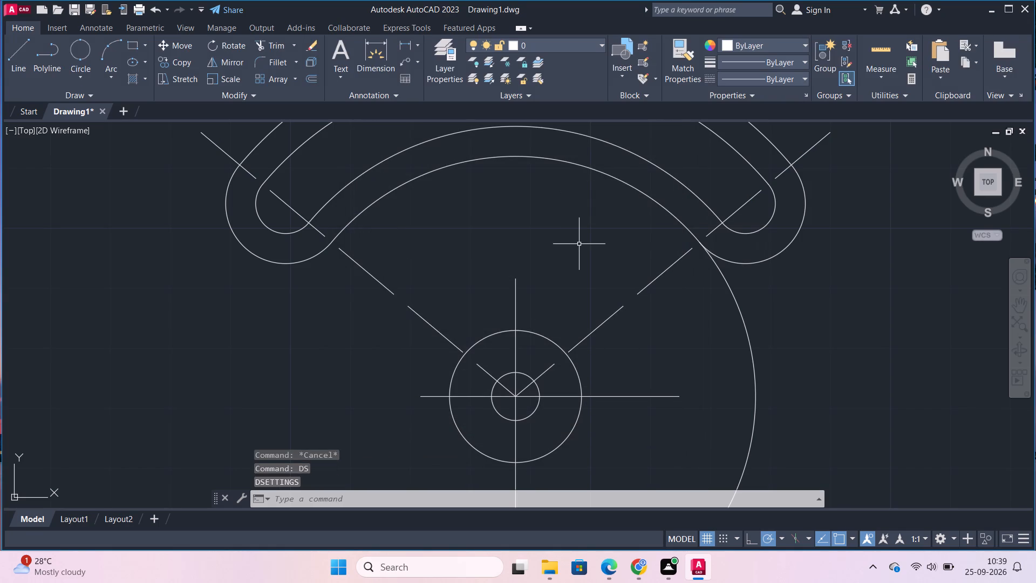
Open the ISO-25 dimension style for modification and set its text height to 3.
key(d)
key(Return)
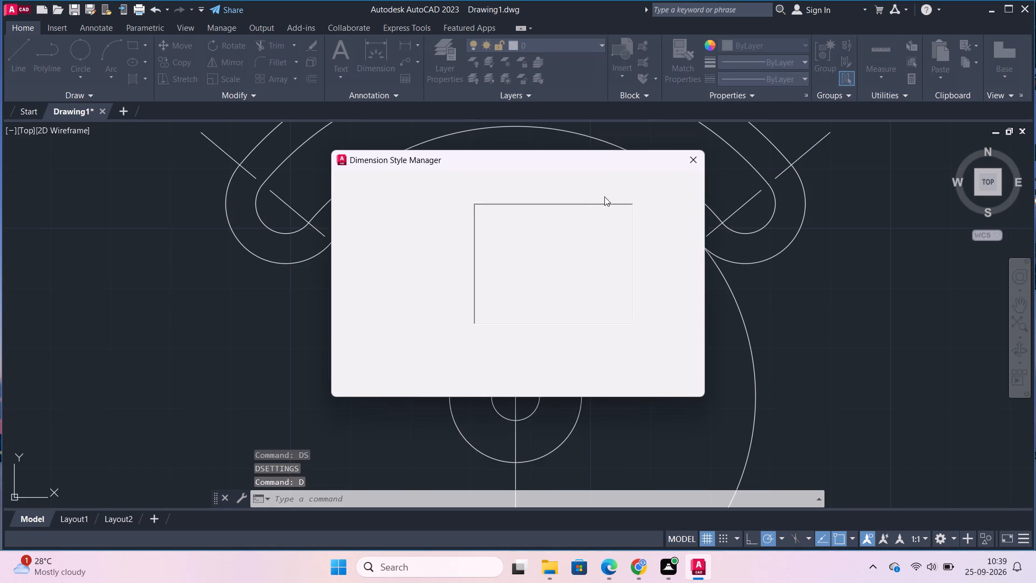
drag(687, 248, 694, 248)
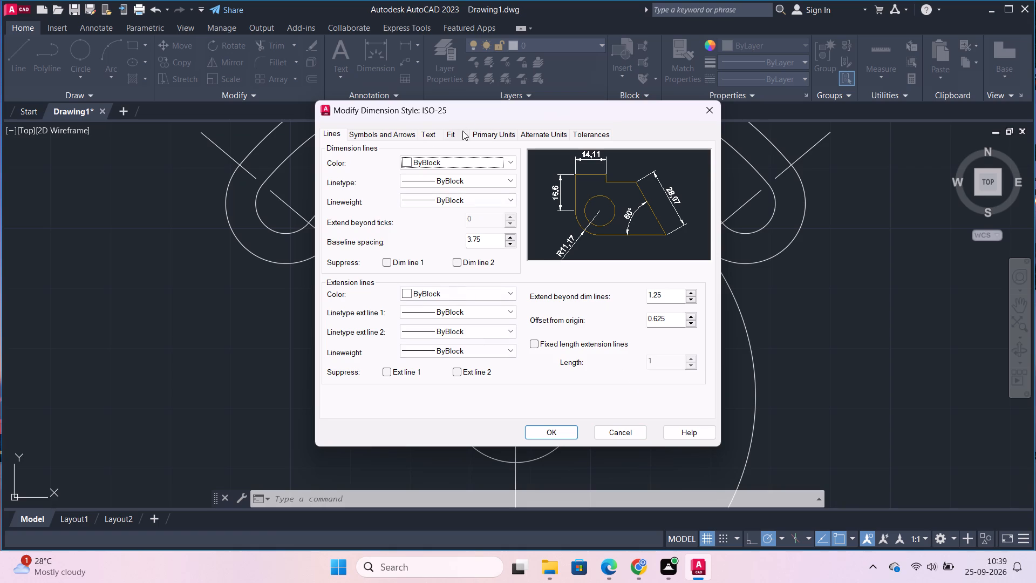
click(398, 135)
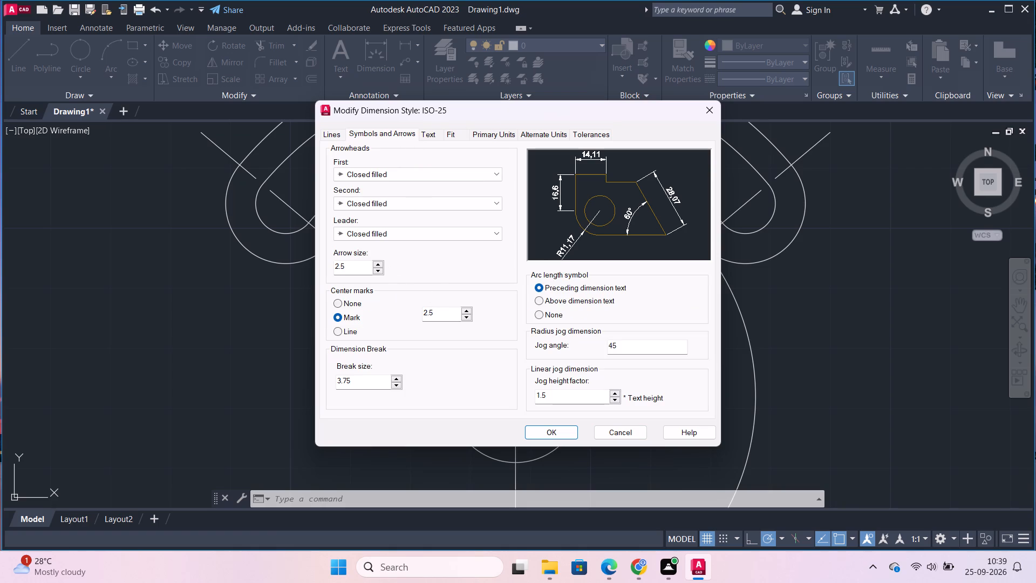
click(430, 133)
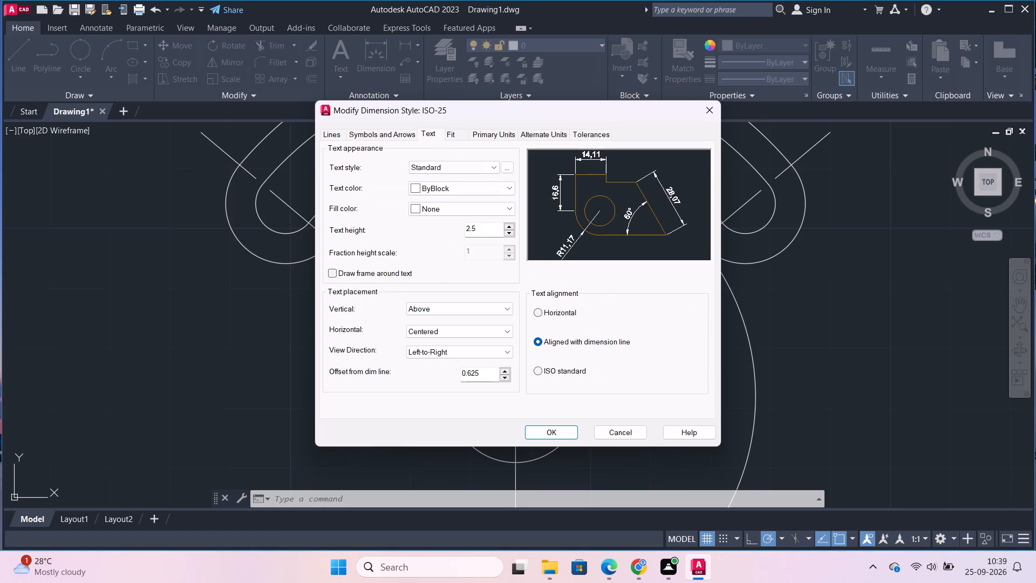
drag(478, 233, 466, 233)
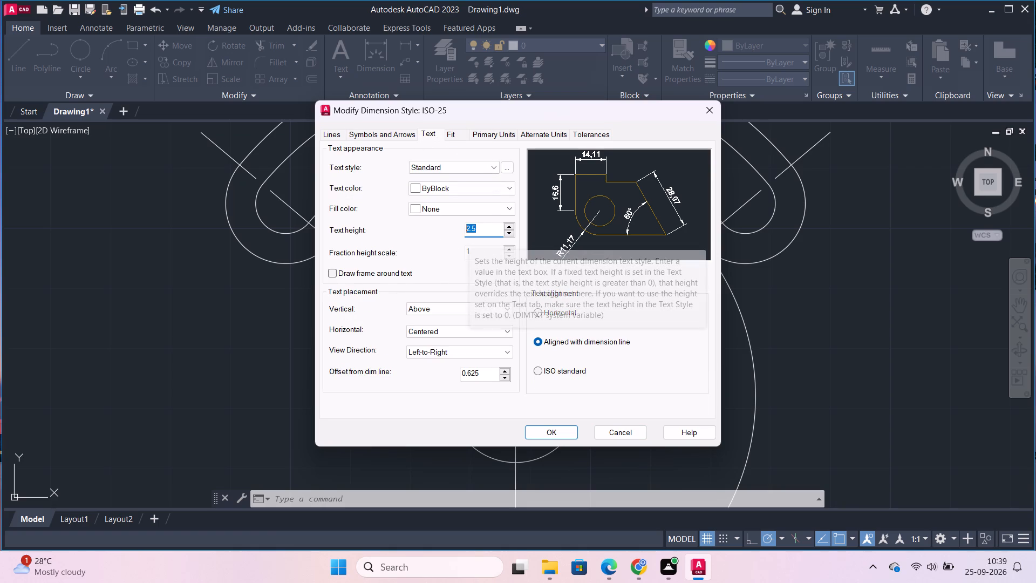
key(Return)
click(495, 233)
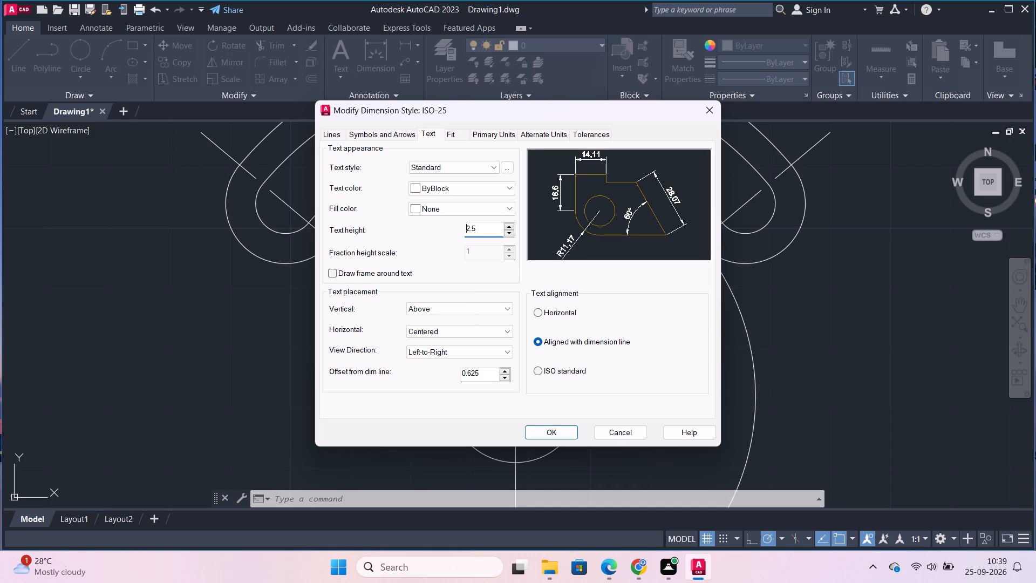
key(BackSpace)
key(BackSpace)
key(BackSpace)
key(3)
key(Return)
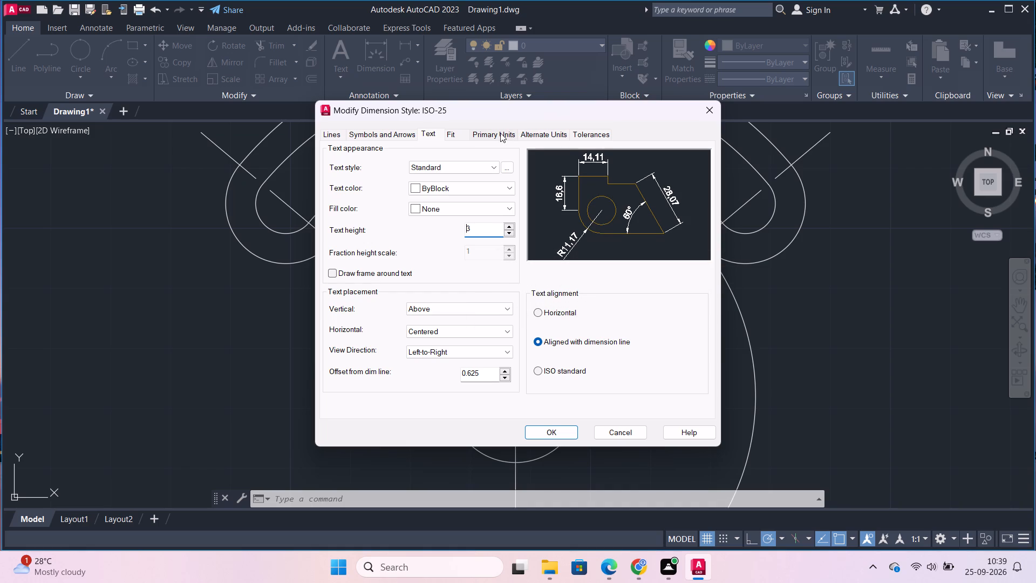
Set the ISO-25 style's linear dimension precision to 0.0 and its arrow size to 3.
click(503, 133)
click(495, 184)
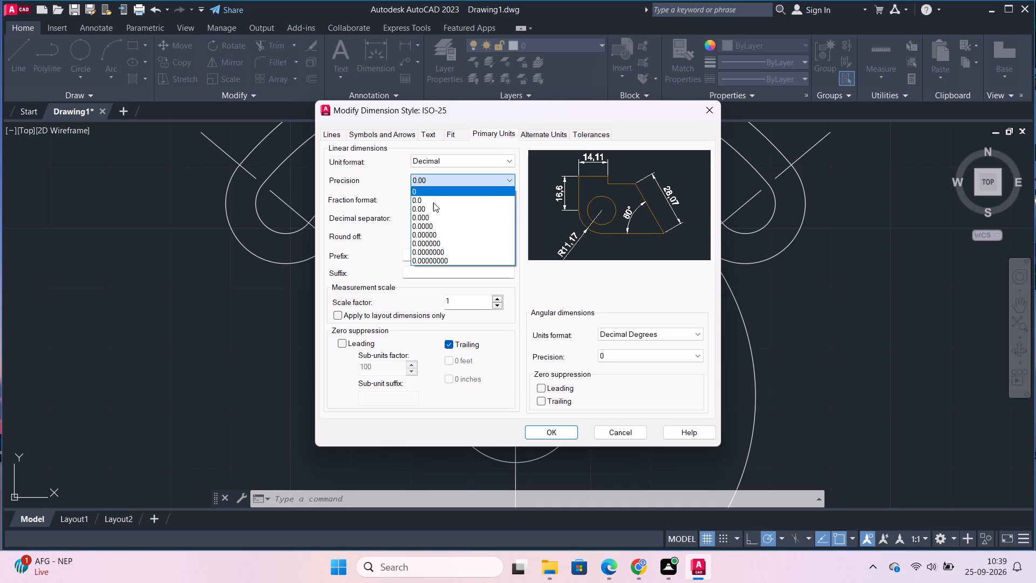
click(430, 204)
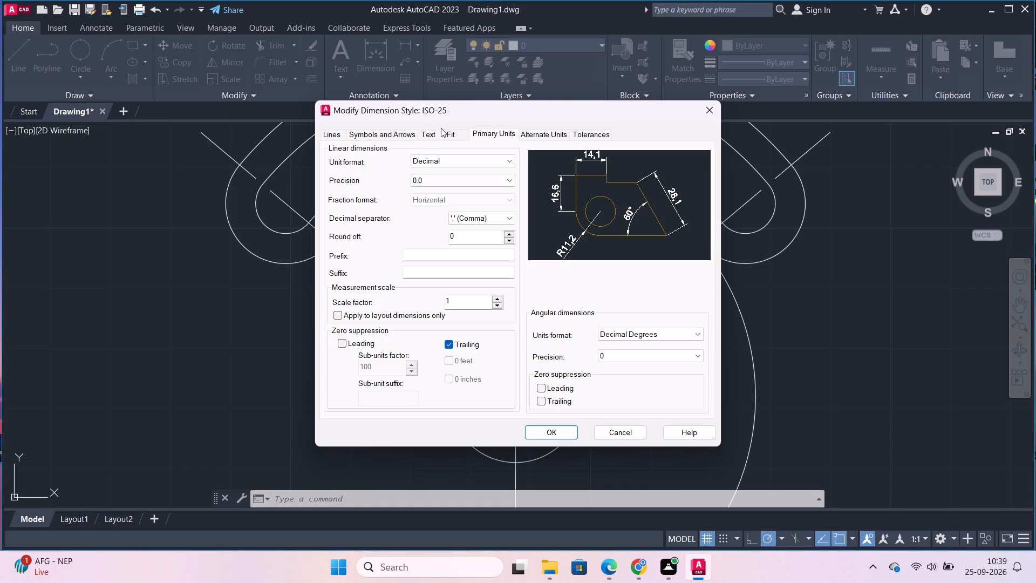
click(412, 135)
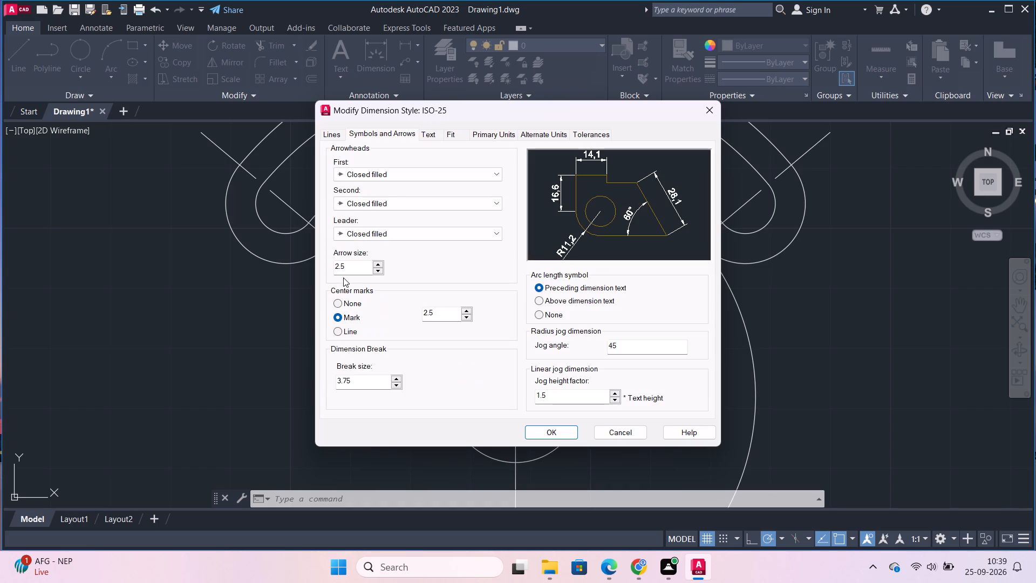
drag(348, 269, 324, 270)
key(3)
key(Return)
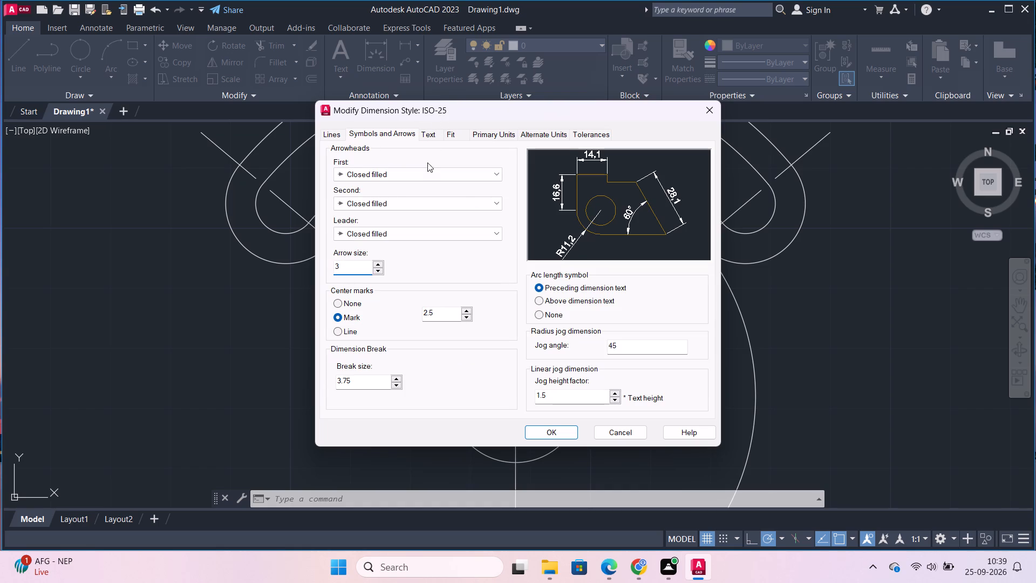
Set the ISO-25 dimension style's text height to 4.
drag(426, 128, 426, 134)
click(426, 133)
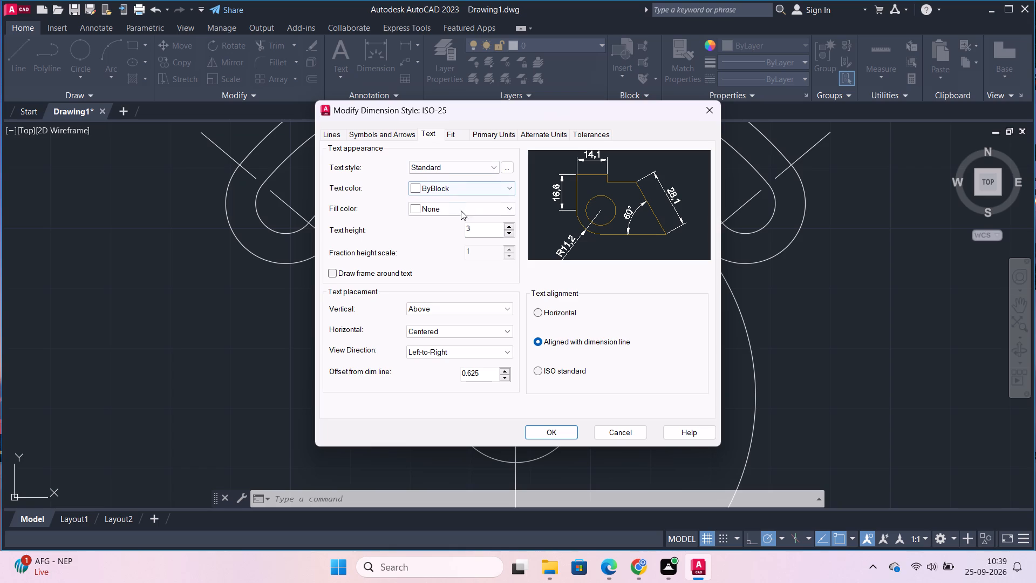
drag(479, 236, 449, 240)
key(4)
key(Return)
Check the modified ISO-25 settings, apply them, and make ISO-25 the current dimension style.
click(488, 130)
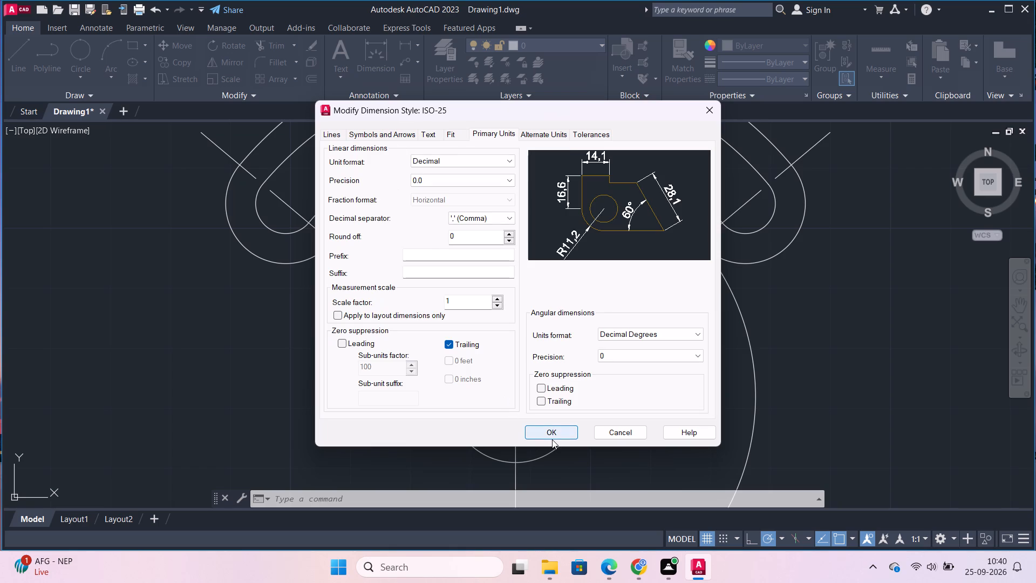
click(390, 130)
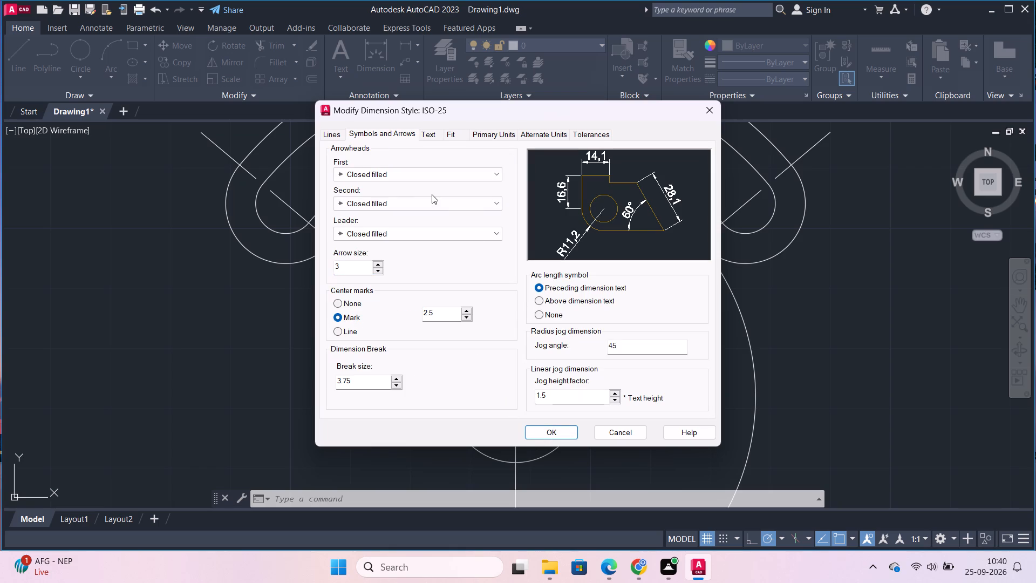
click(426, 138)
click(483, 138)
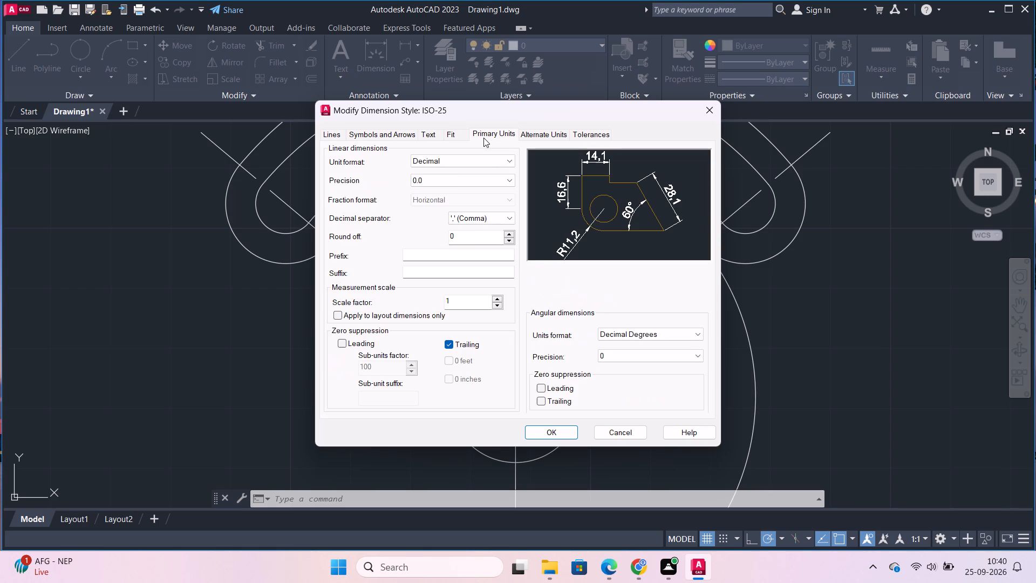
click(459, 137)
click(435, 136)
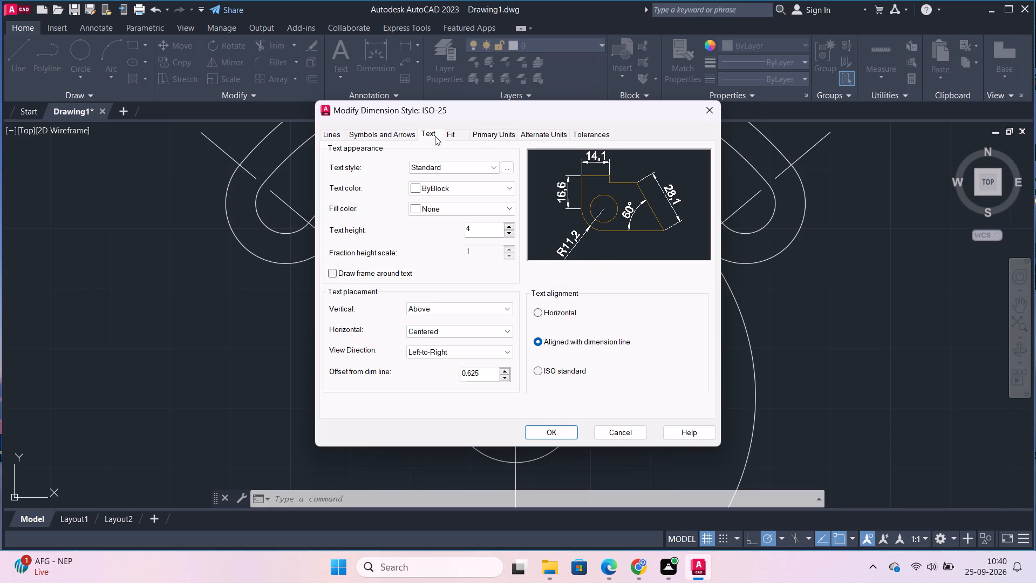
click(569, 429)
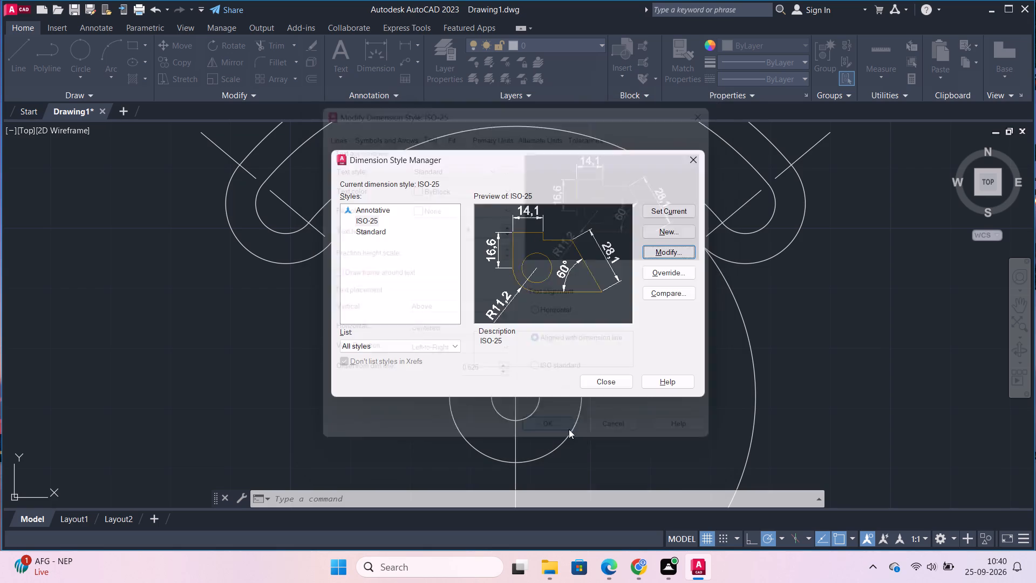
click(668, 218)
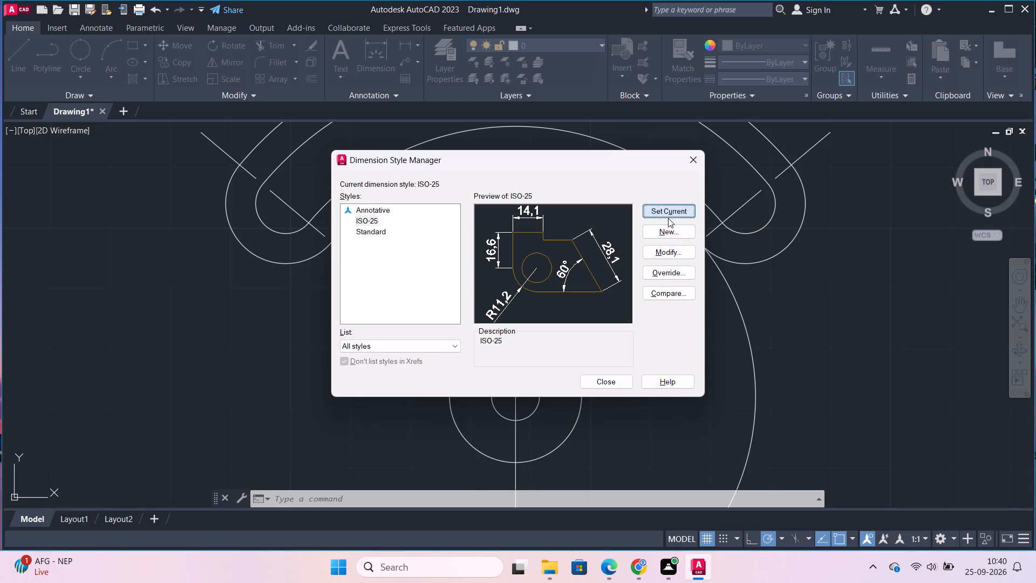
click(620, 389)
Trim away the leftover large arc running from the slot's right end down to the vertical centre line.
scroll(640, 368, down, 2)
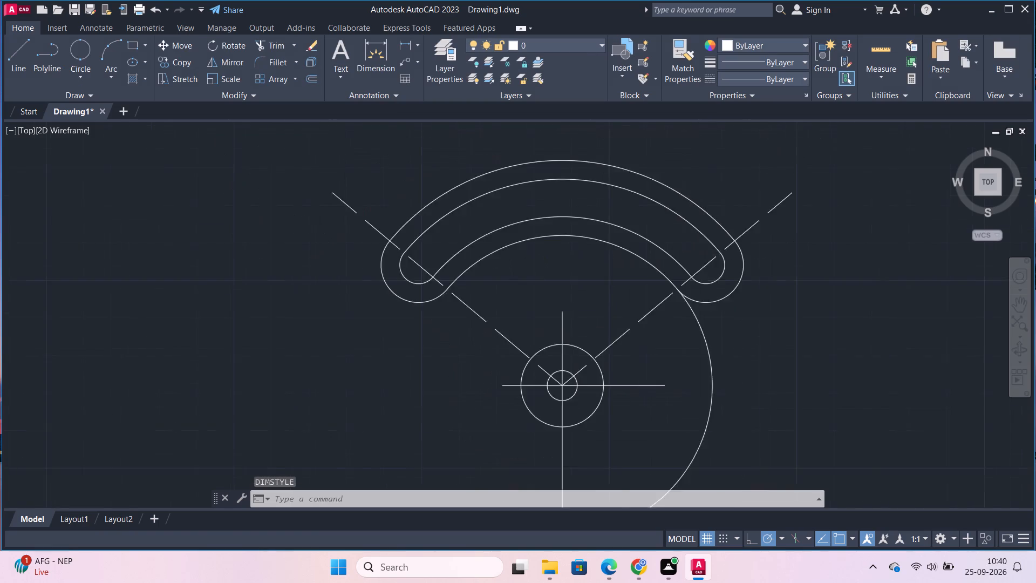
text(tr)
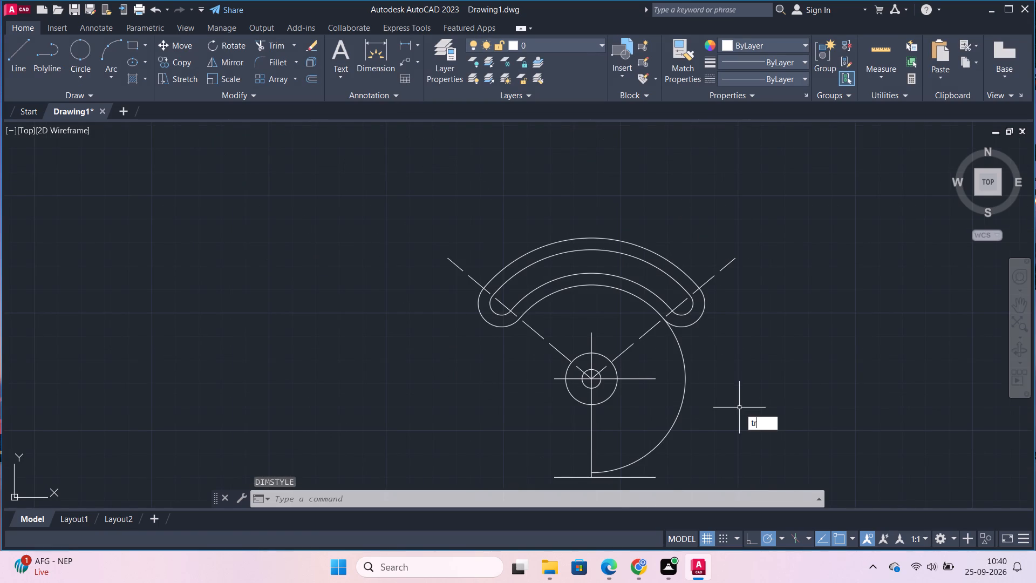
key(Return)
drag(646, 404, 652, 404)
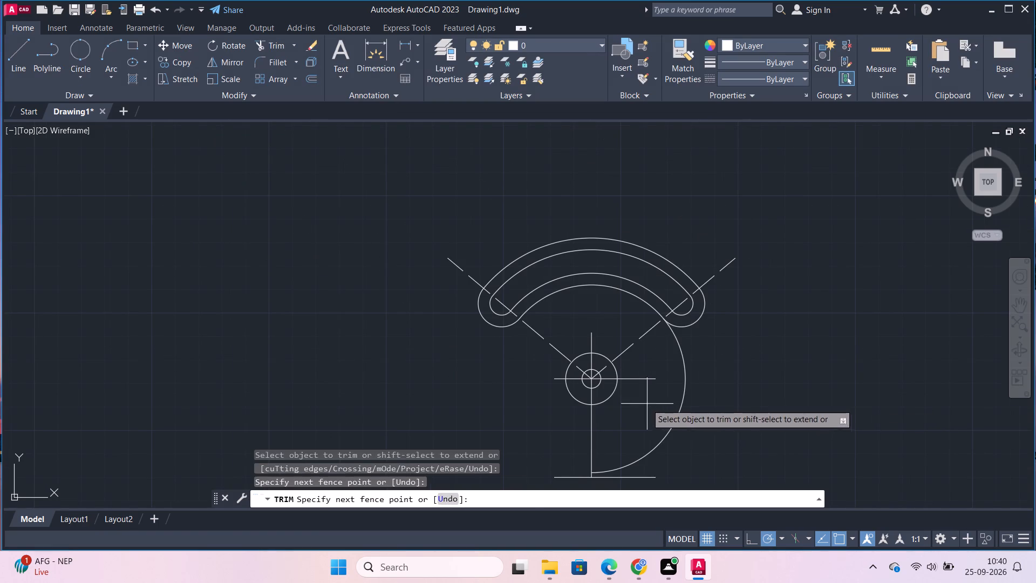
drag(652, 404, 700, 432)
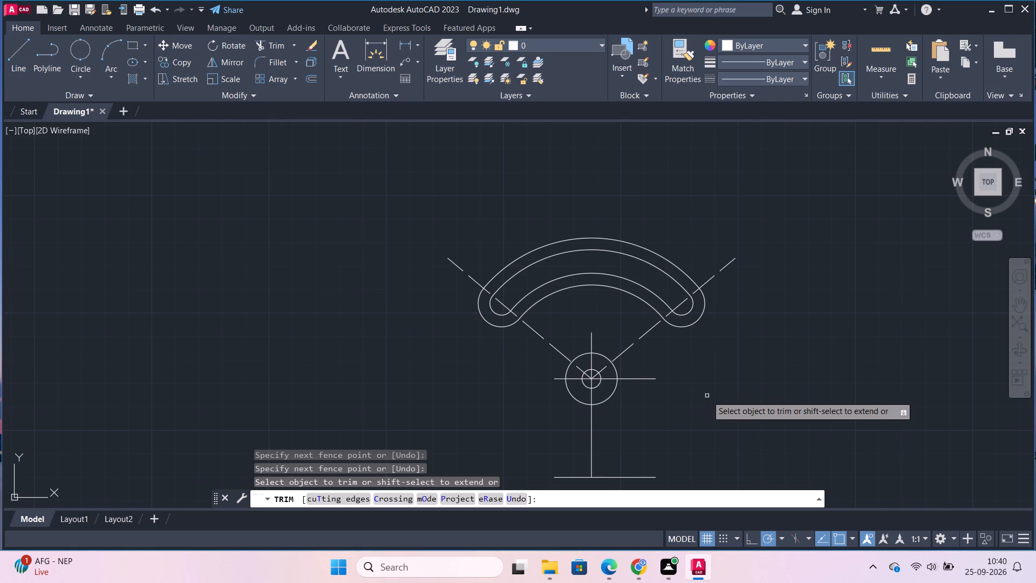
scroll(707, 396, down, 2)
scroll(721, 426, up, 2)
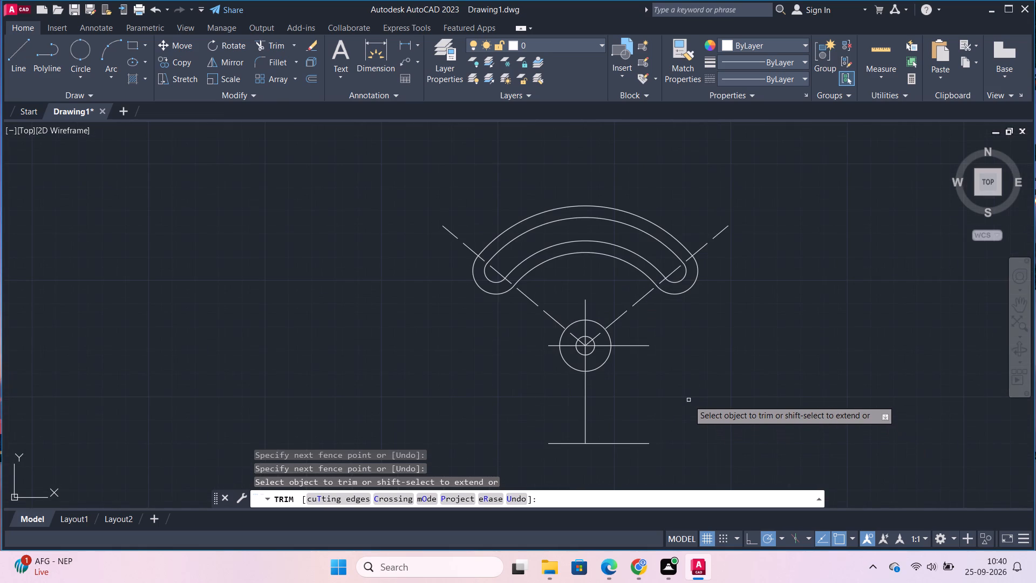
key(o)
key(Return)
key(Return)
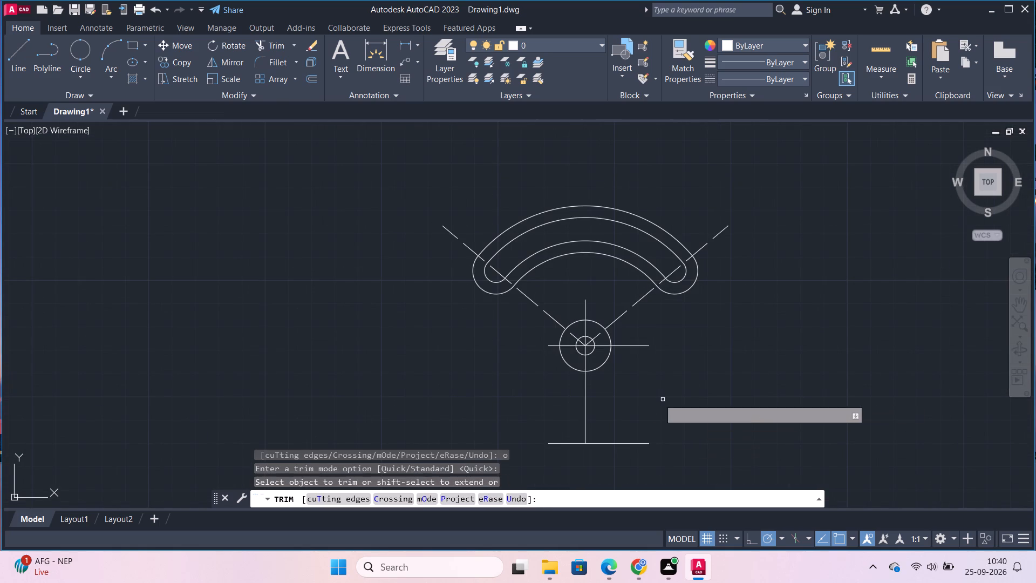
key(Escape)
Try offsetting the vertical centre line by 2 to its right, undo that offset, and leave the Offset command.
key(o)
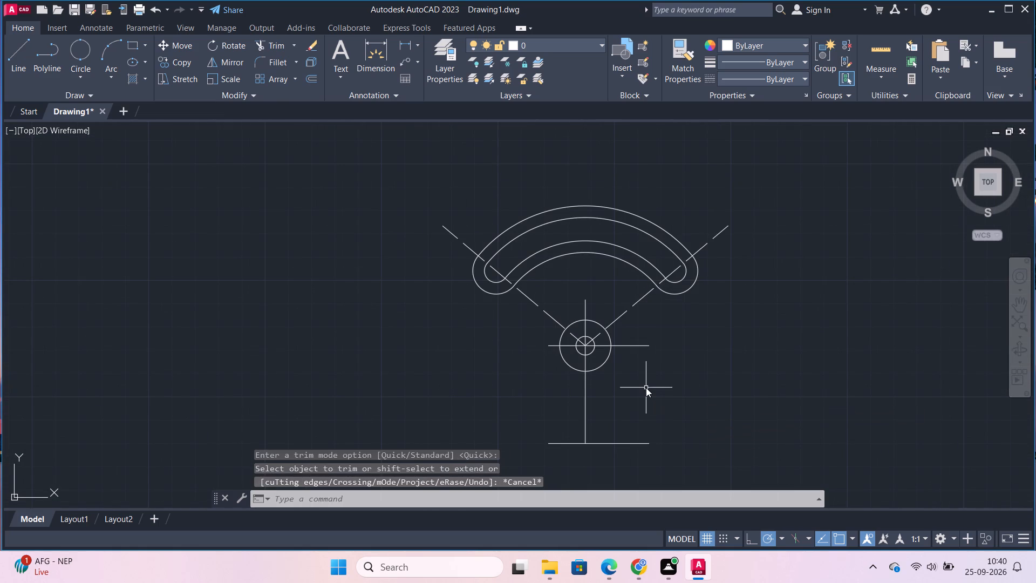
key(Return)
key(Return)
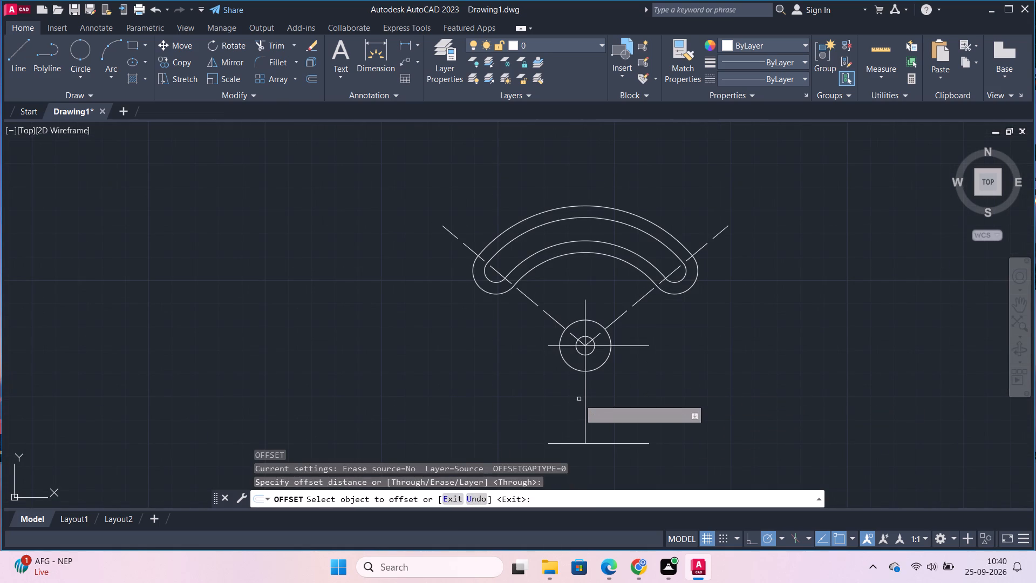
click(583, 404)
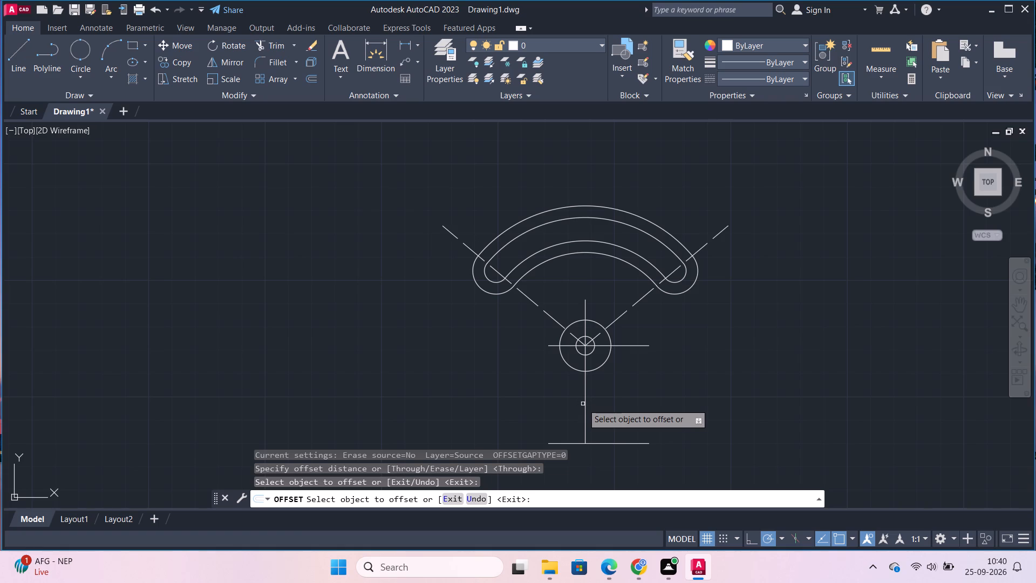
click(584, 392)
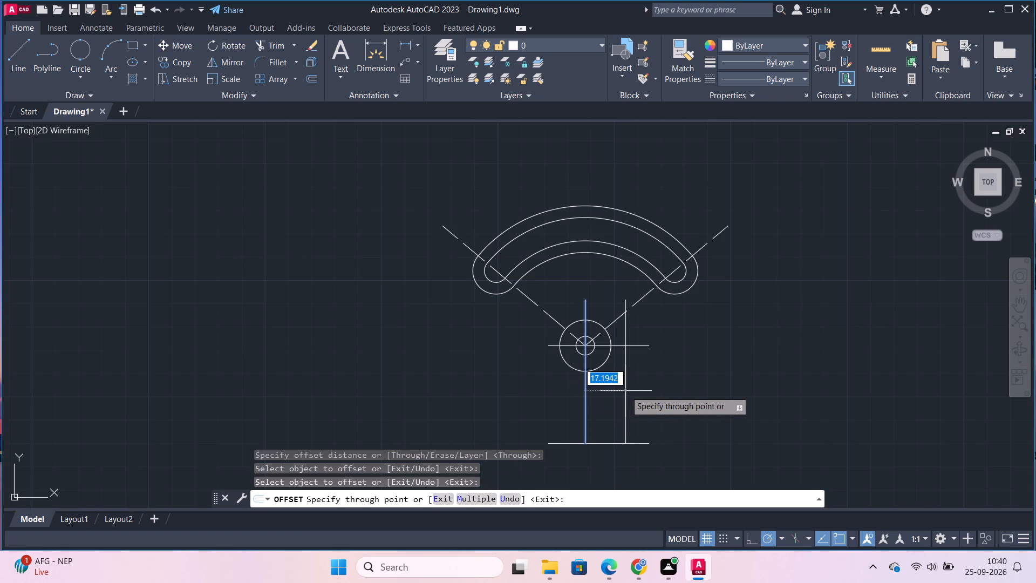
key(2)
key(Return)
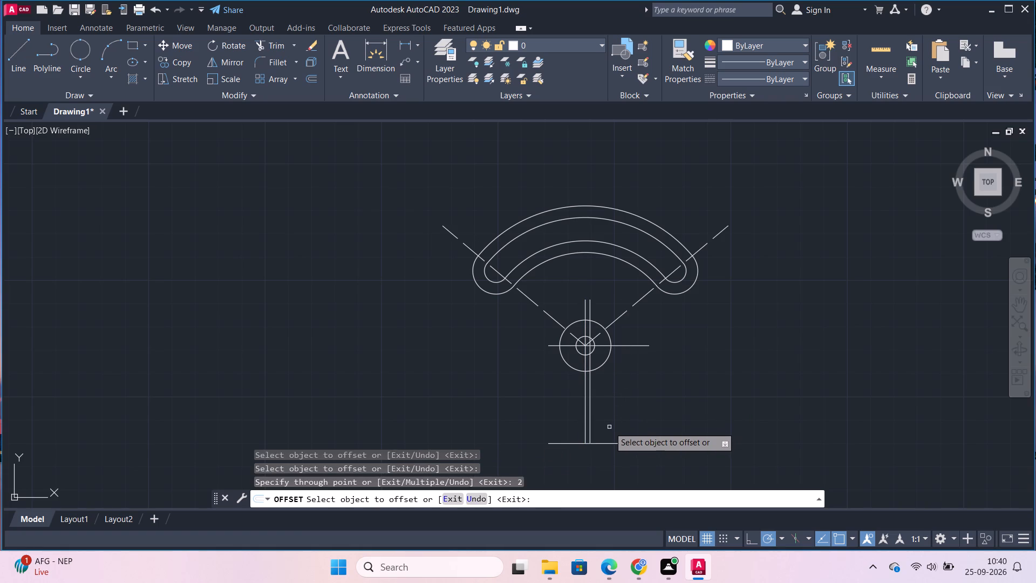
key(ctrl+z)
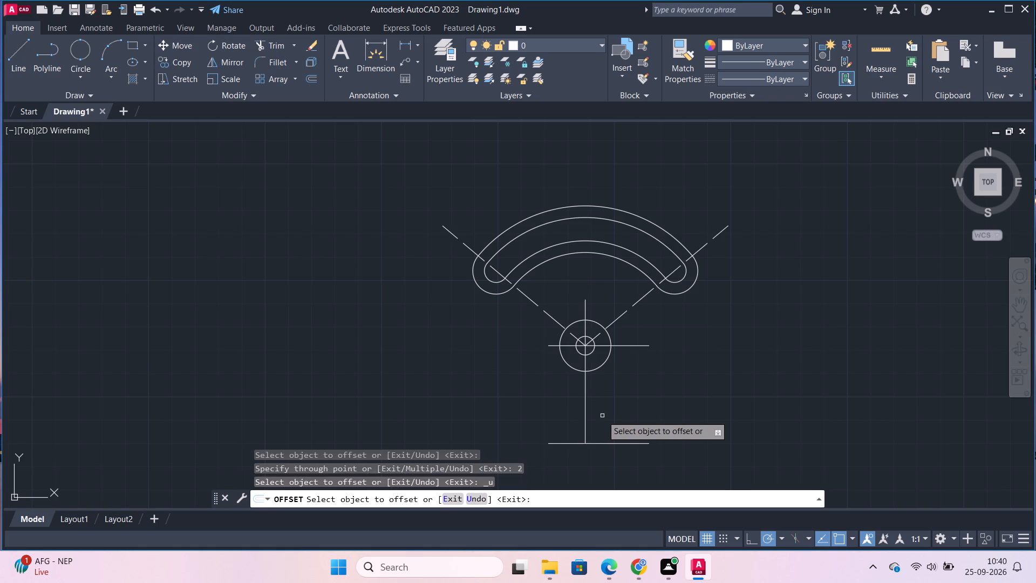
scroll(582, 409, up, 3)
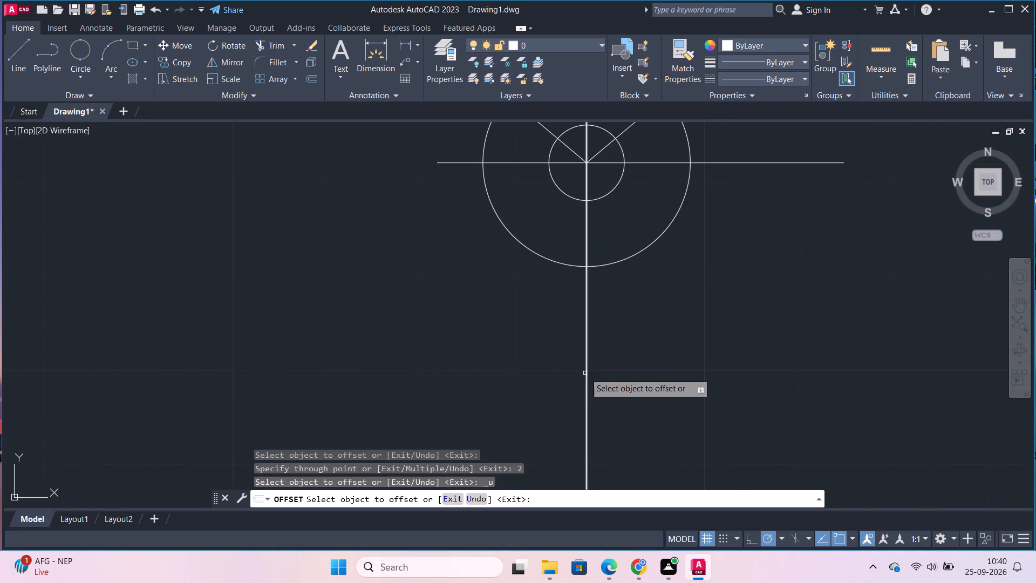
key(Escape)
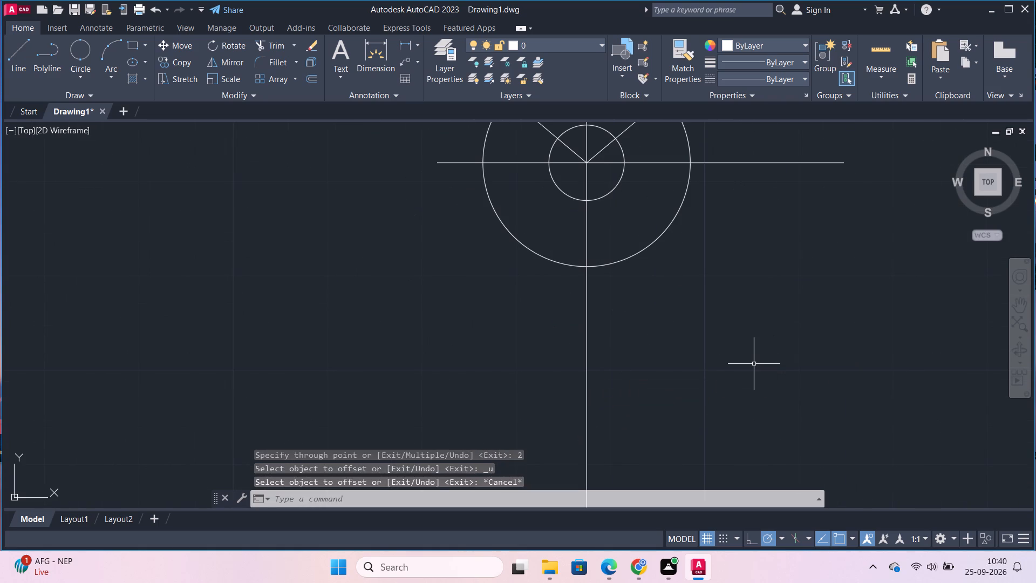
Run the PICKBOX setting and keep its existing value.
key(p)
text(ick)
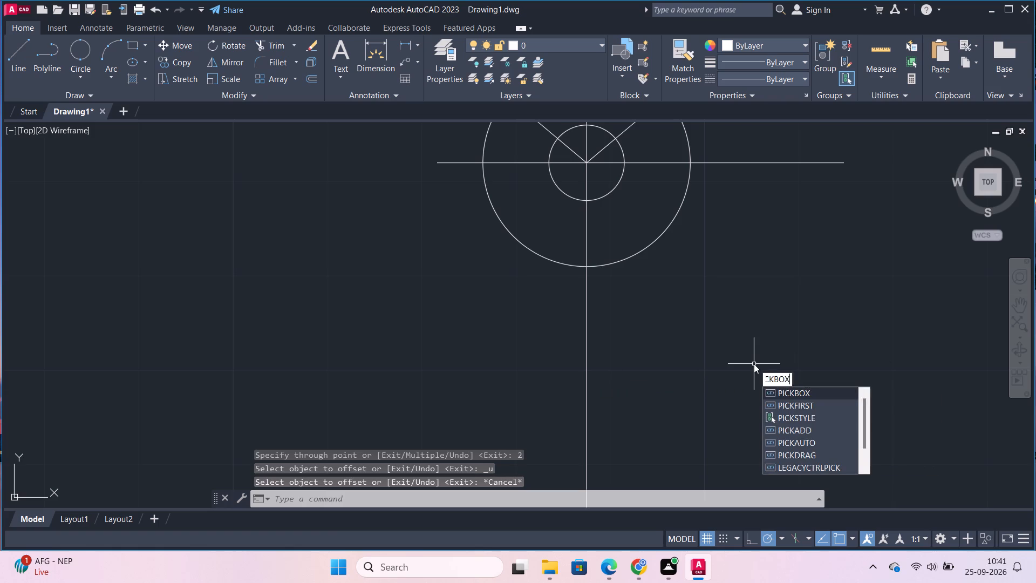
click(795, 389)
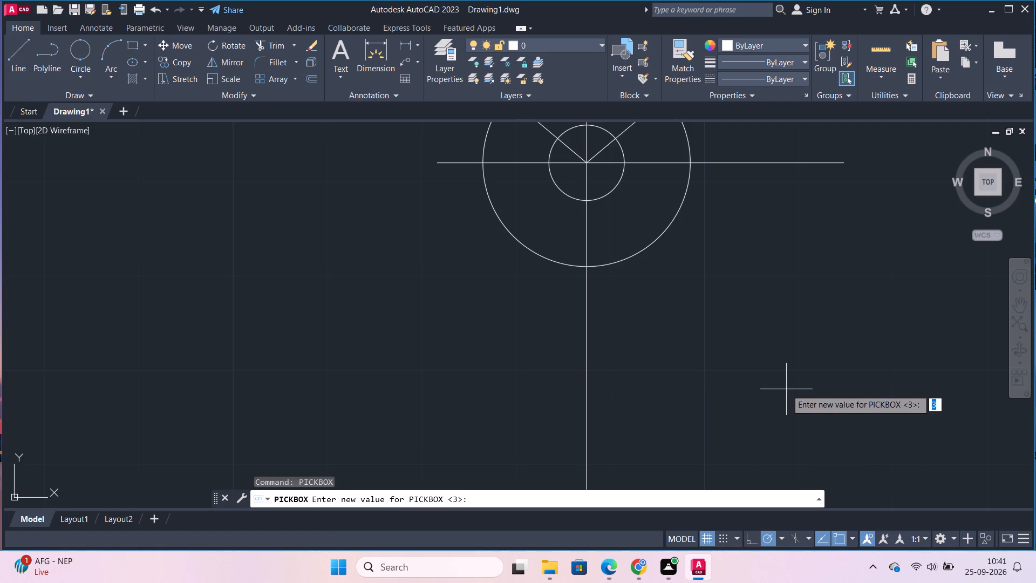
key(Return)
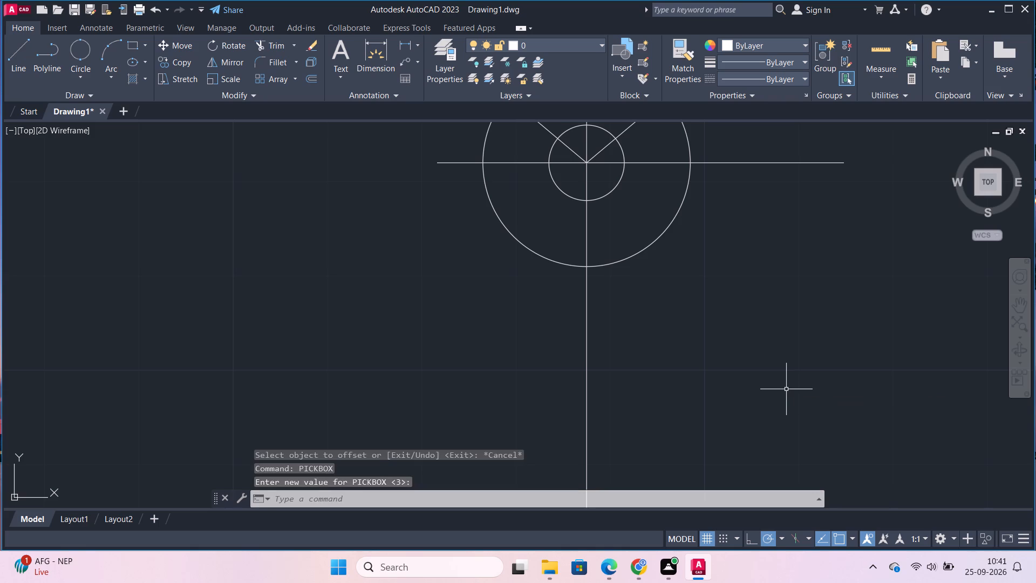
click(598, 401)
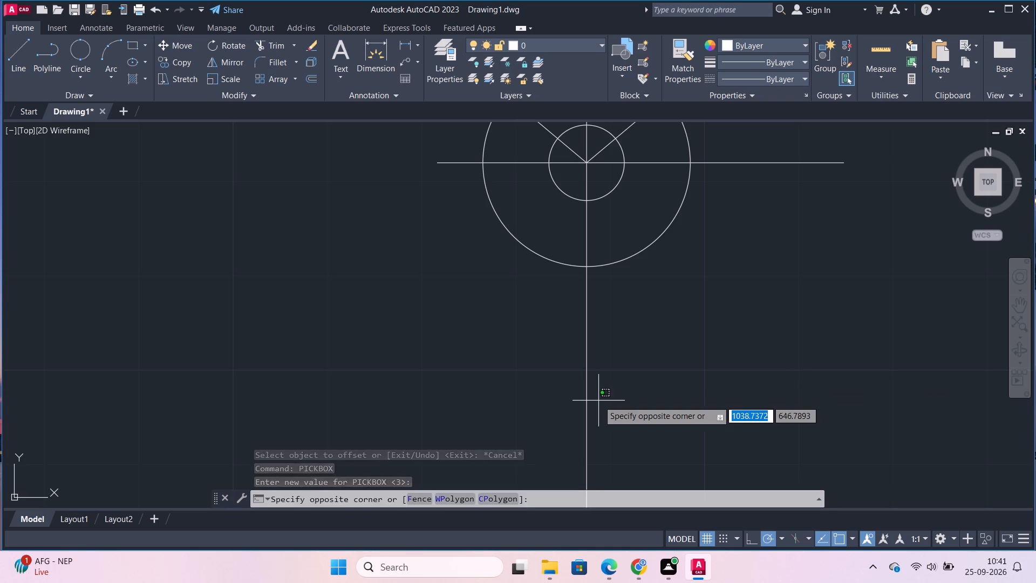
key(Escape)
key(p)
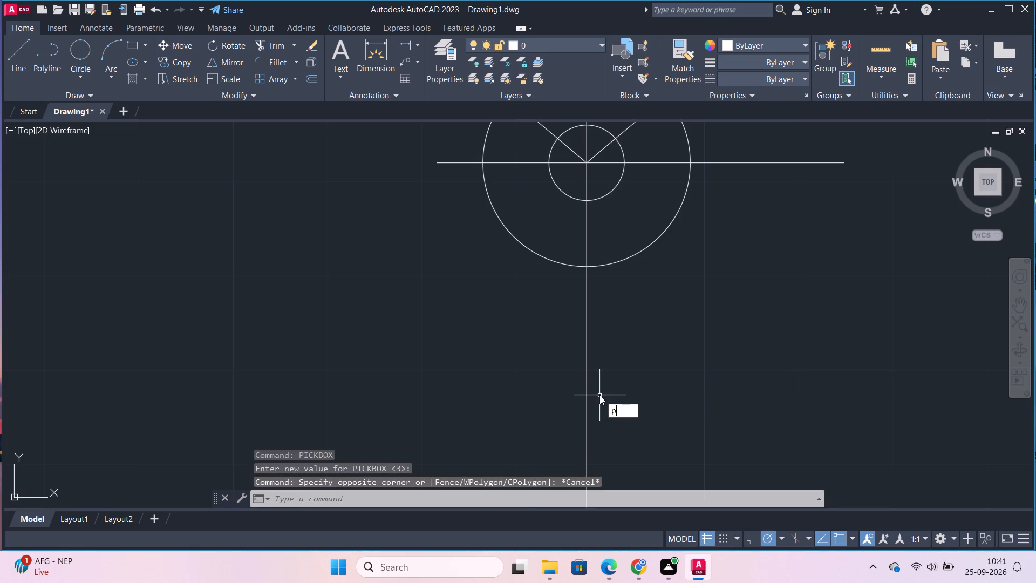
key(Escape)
In the drafting options, enlarge the AutoSnap marker size and the aperture size.
right_drag(743, 353, 725, 379)
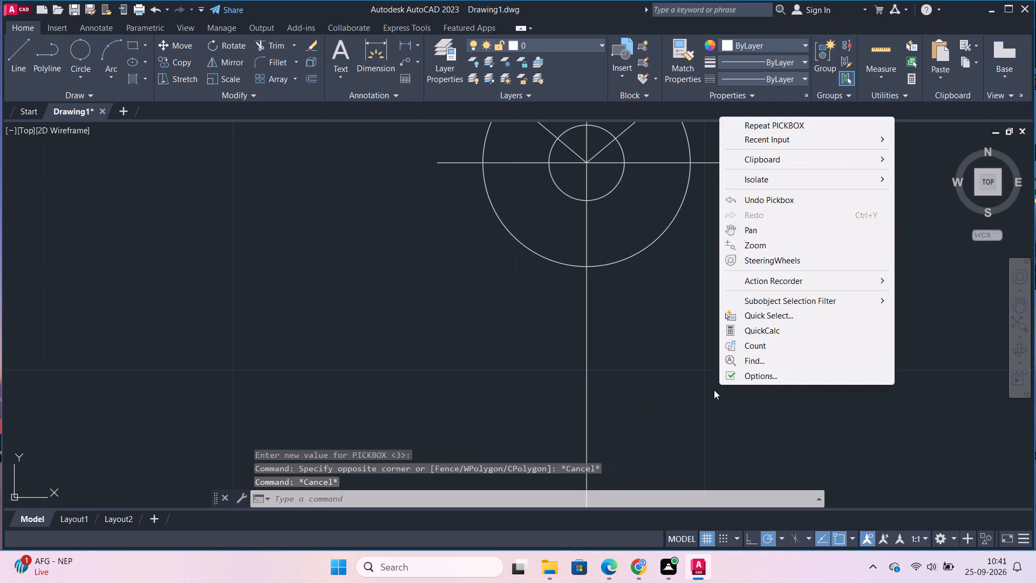
click(758, 375)
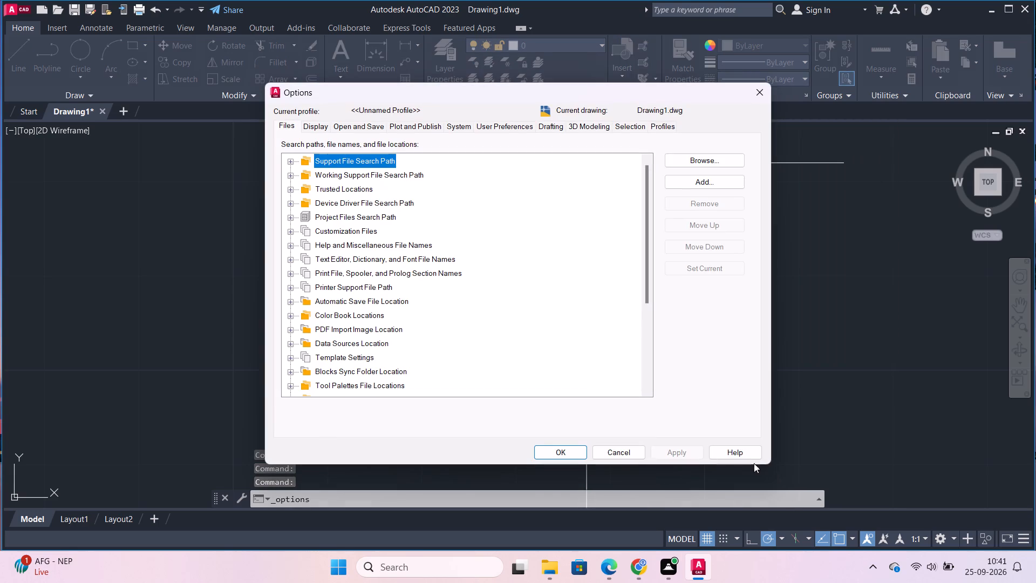
click(583, 126)
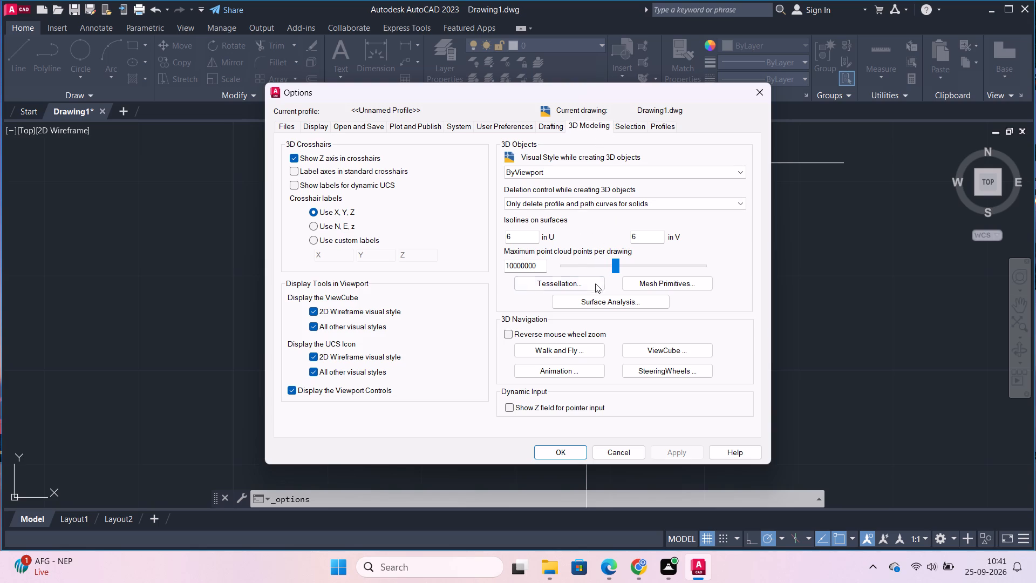
click(550, 123)
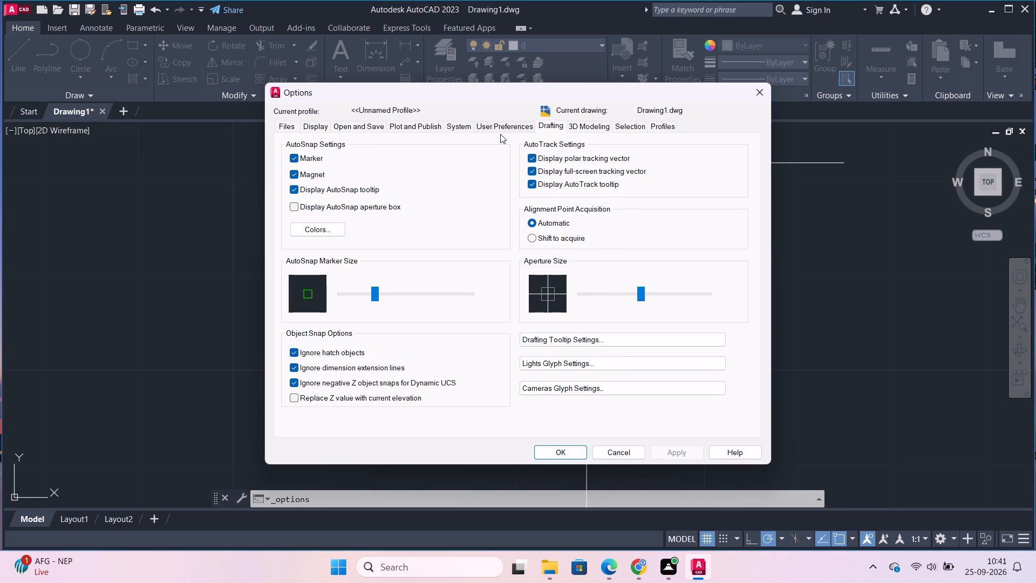
drag(377, 296, 405, 296)
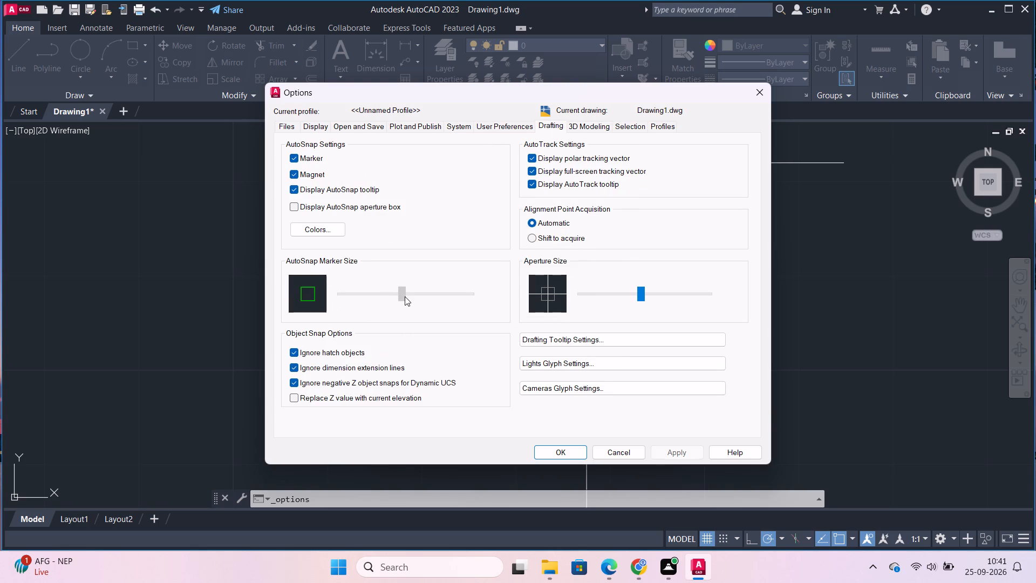
drag(405, 296, 412, 296)
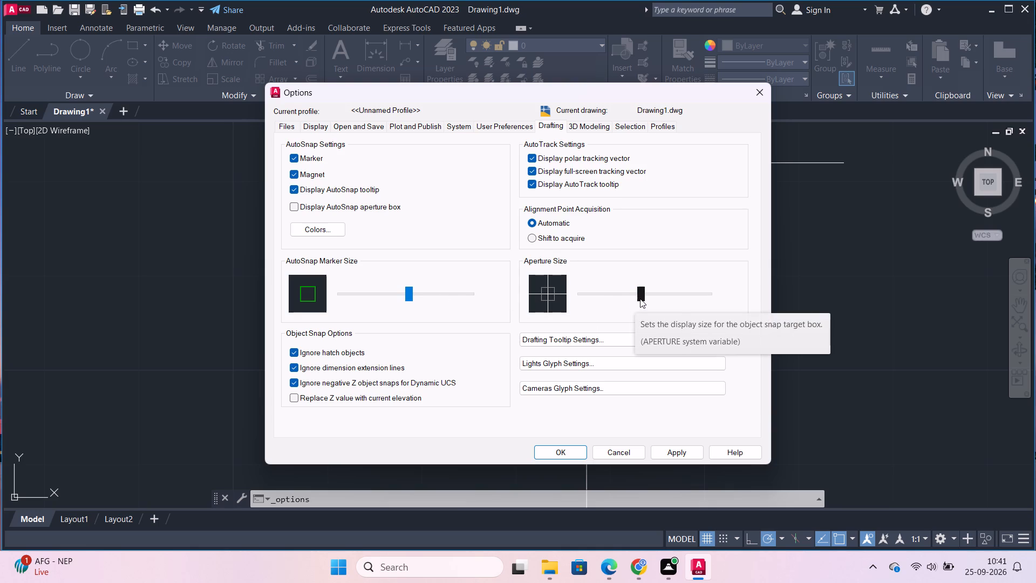
drag(640, 299, 657, 297)
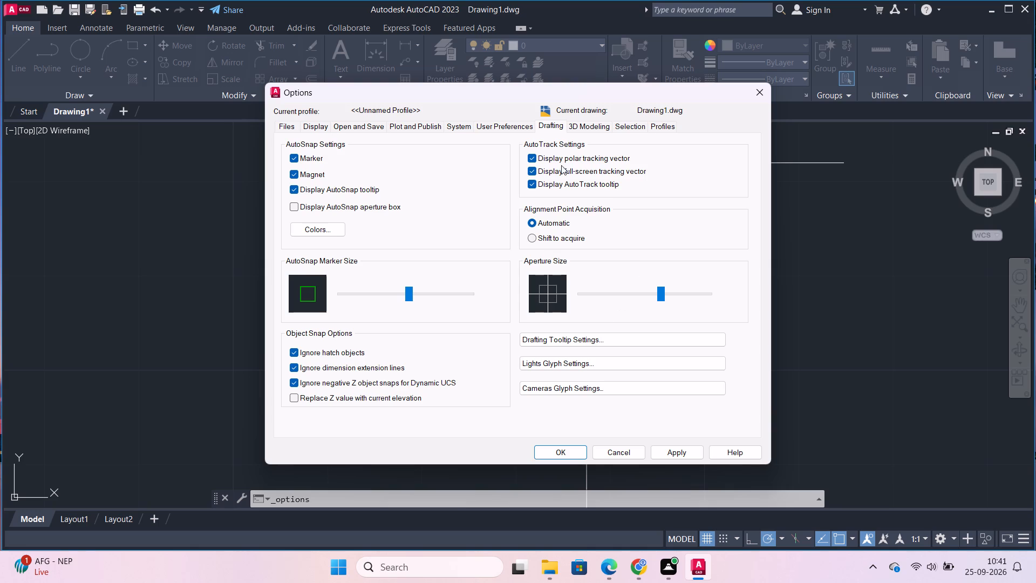
Look through the other Options categories for further cursor and selection size settings.
click(367, 130)
click(447, 123)
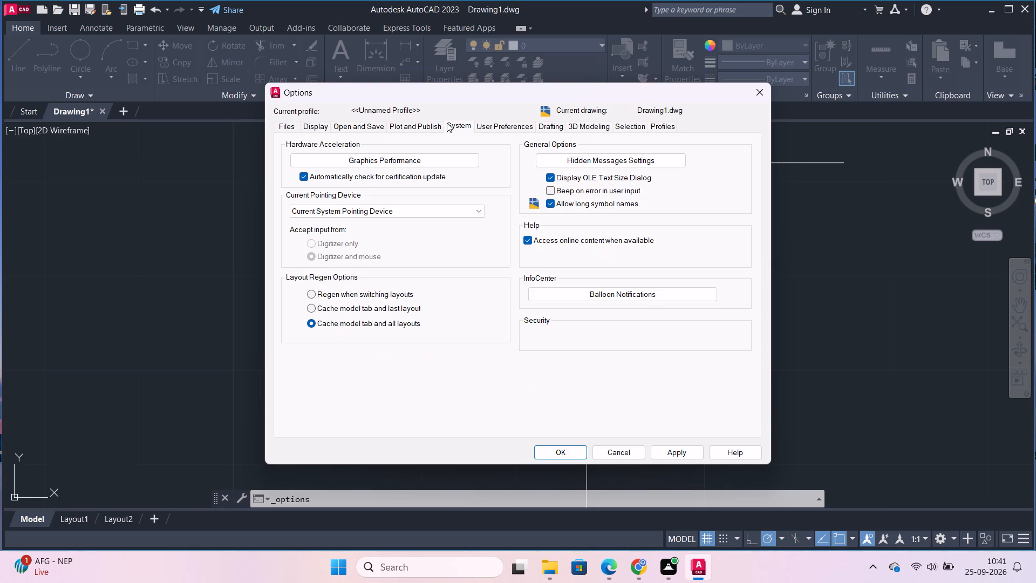
click(425, 123)
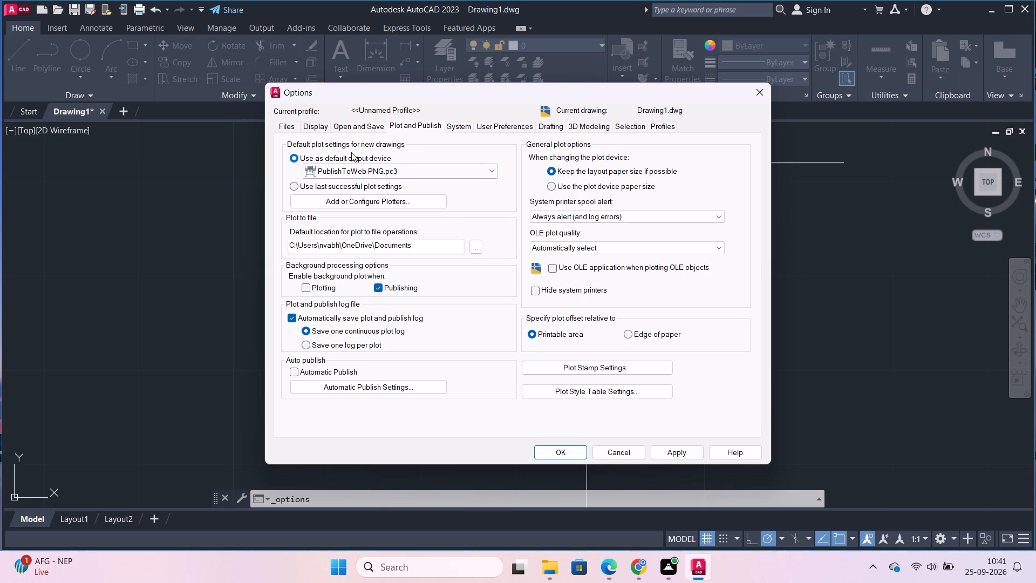
click(306, 127)
click(456, 123)
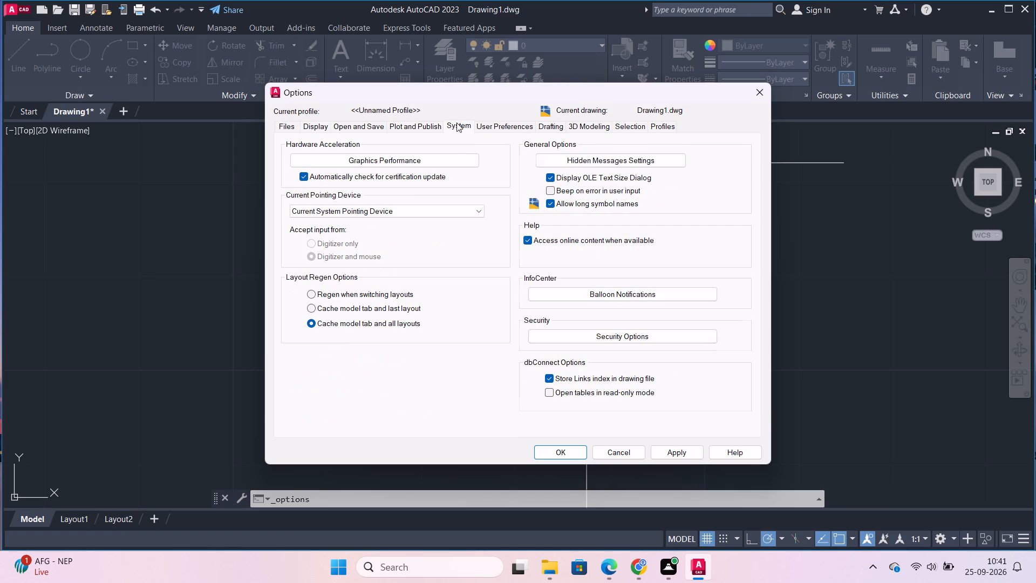
click(520, 126)
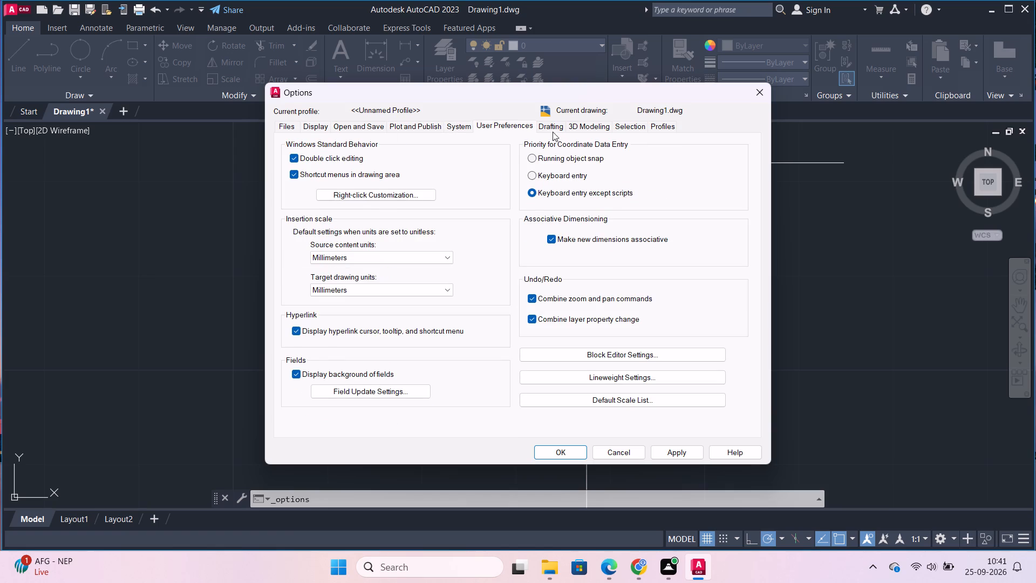
click(548, 127)
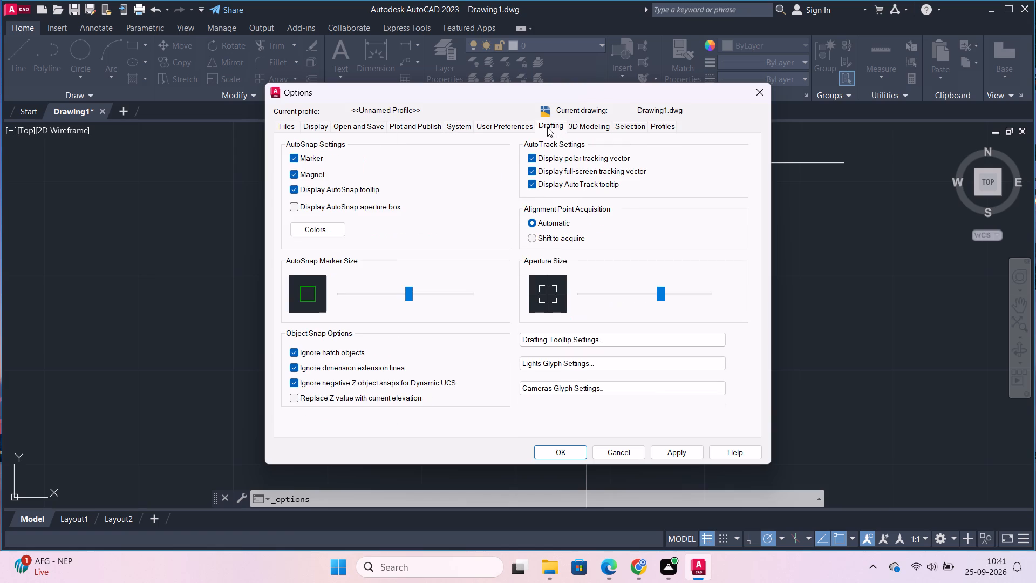
click(582, 123)
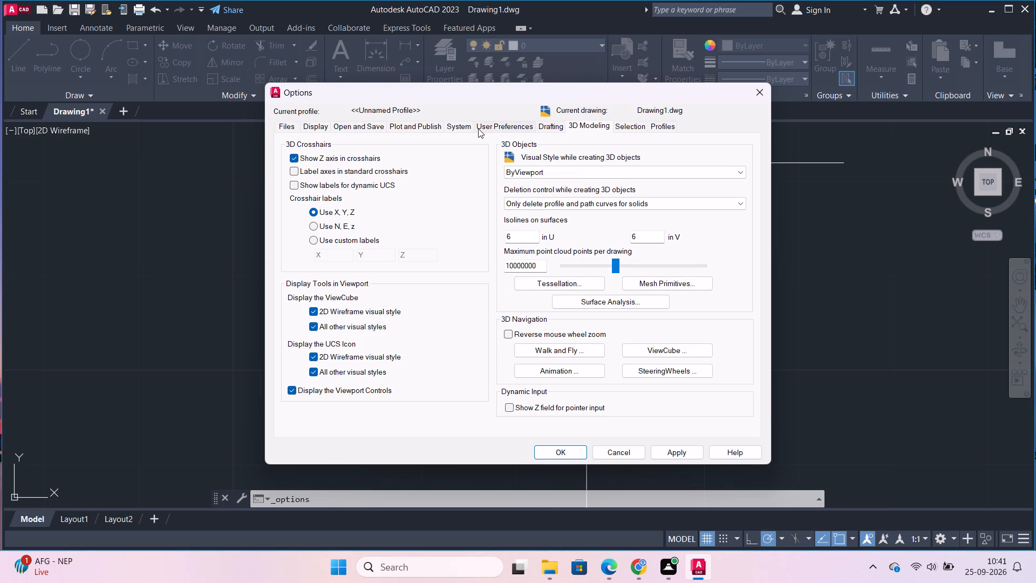
Apply the enlarged AutoSnap marker and aperture sizes and close the options.
click(549, 126)
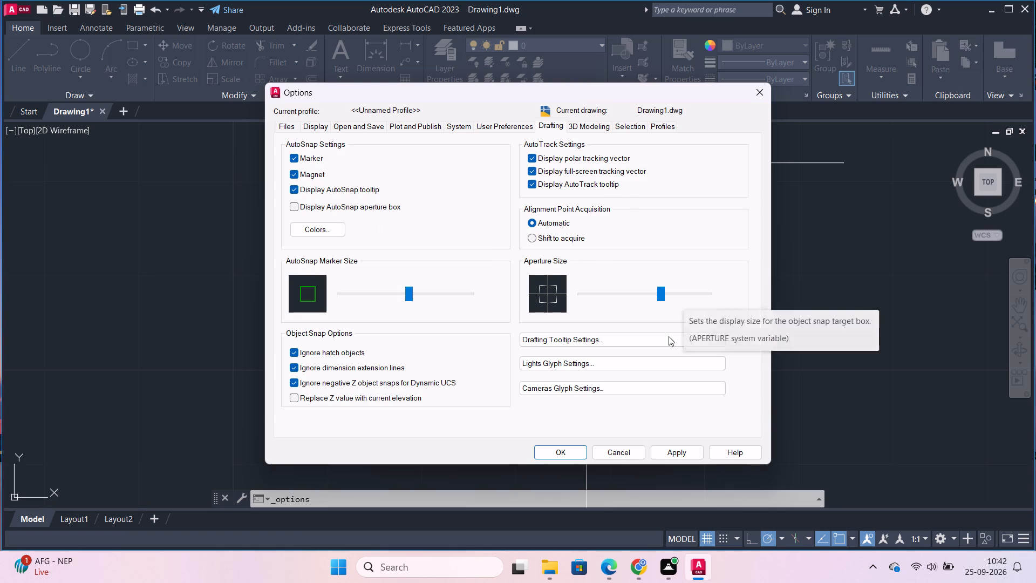
click(659, 449)
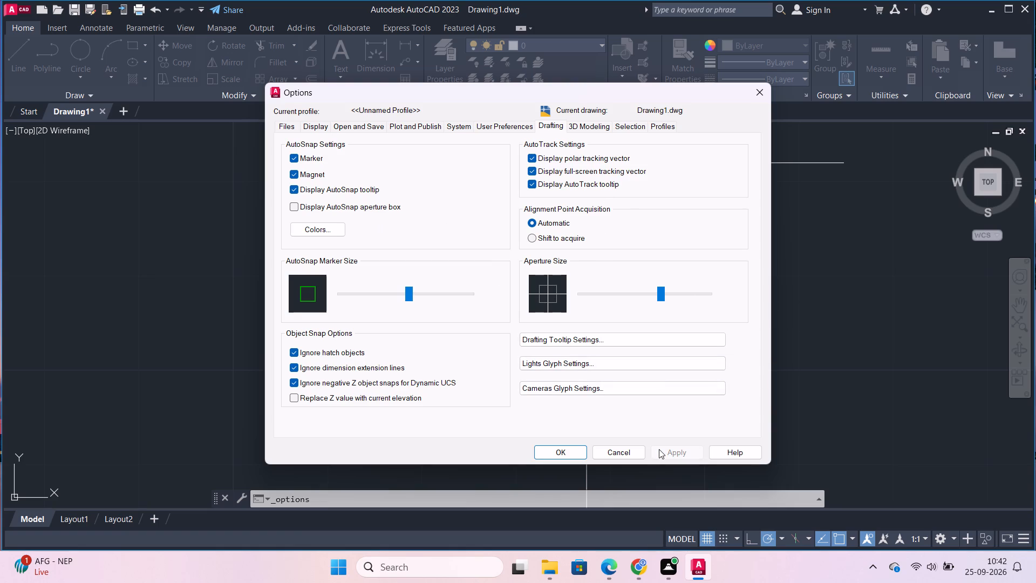
click(581, 453)
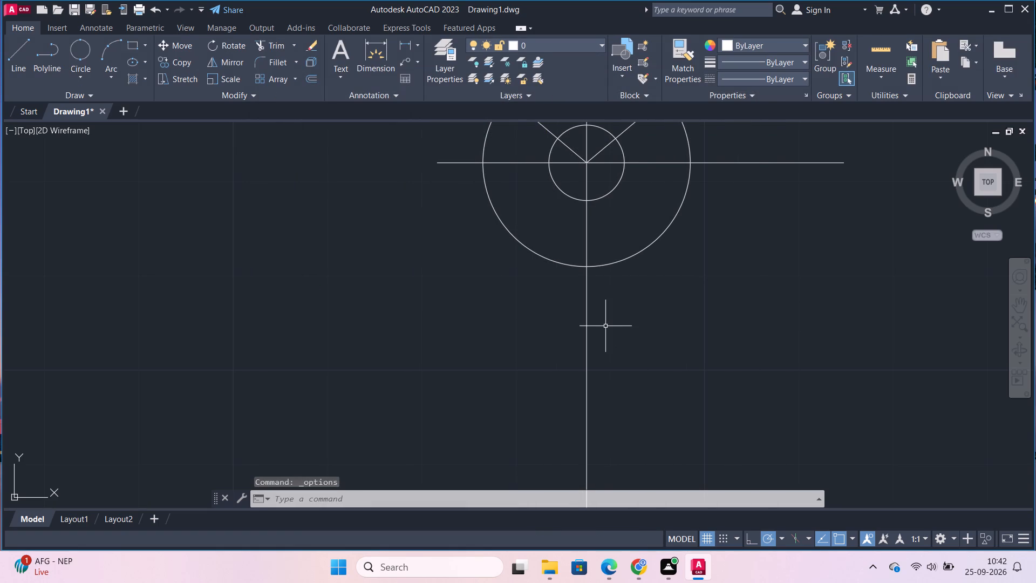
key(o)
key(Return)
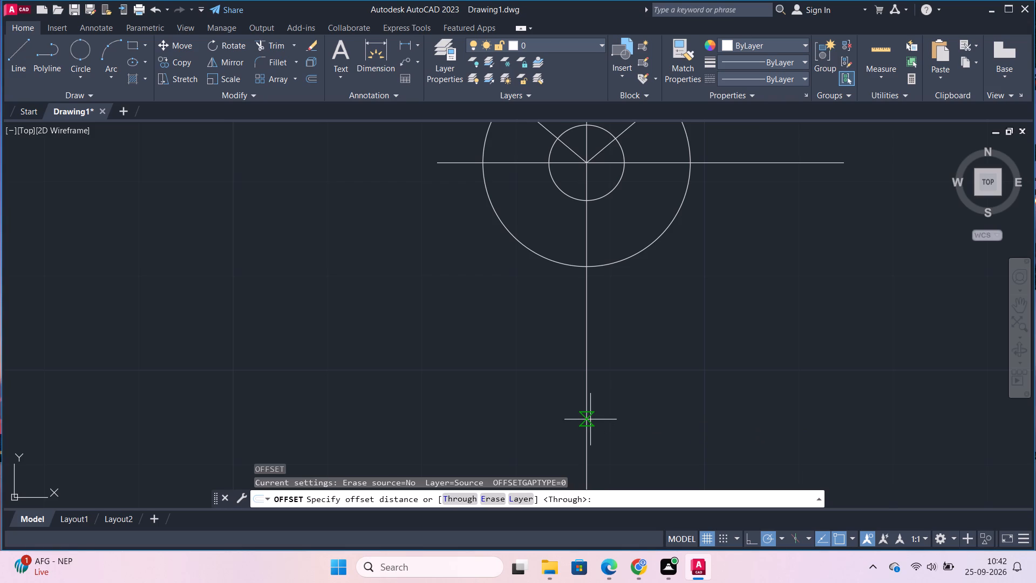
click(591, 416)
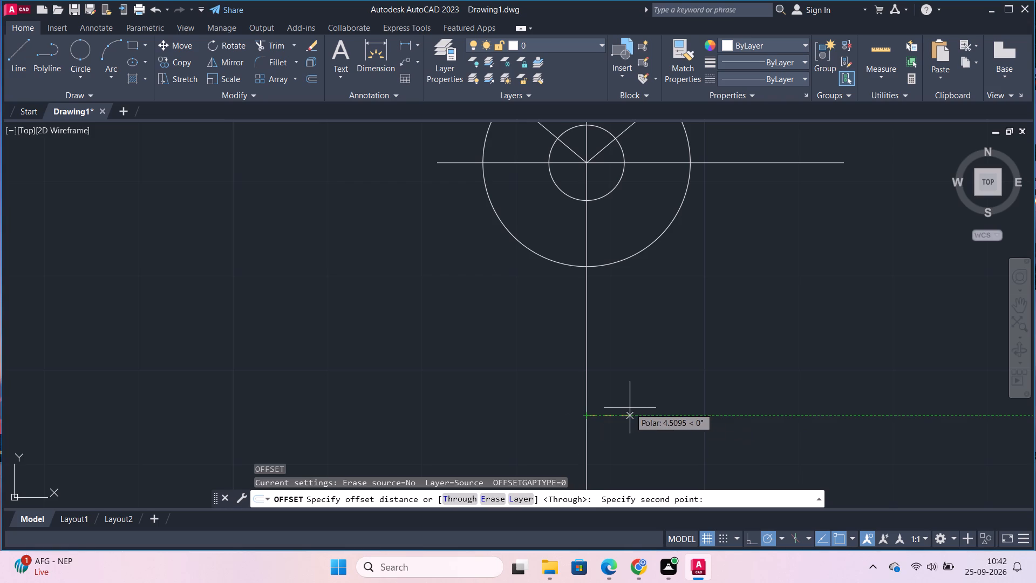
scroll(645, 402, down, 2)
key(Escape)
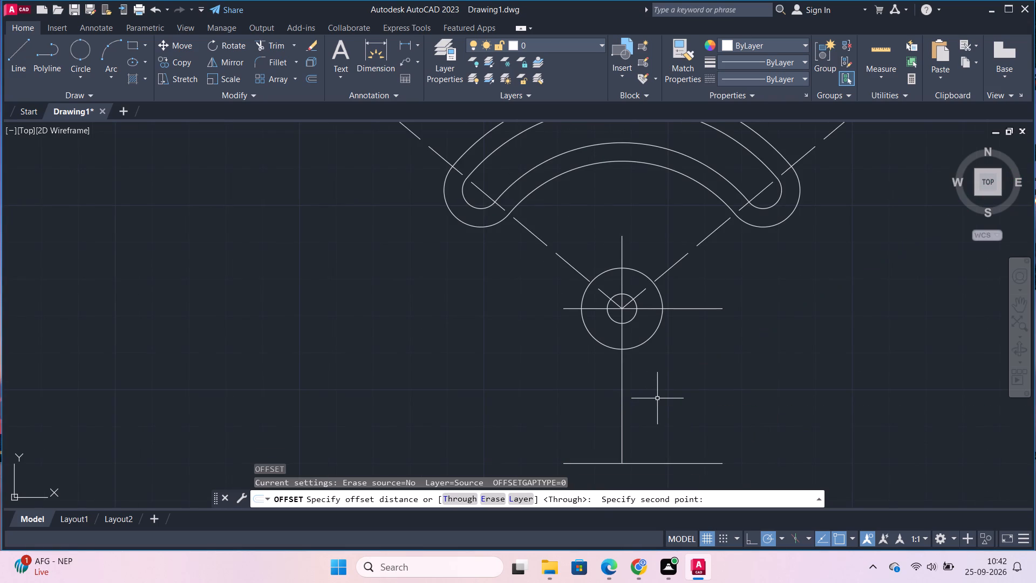
Offset the vertical centre line by 25 to each side of the stem.
key(o)
key(Return)
key(Return)
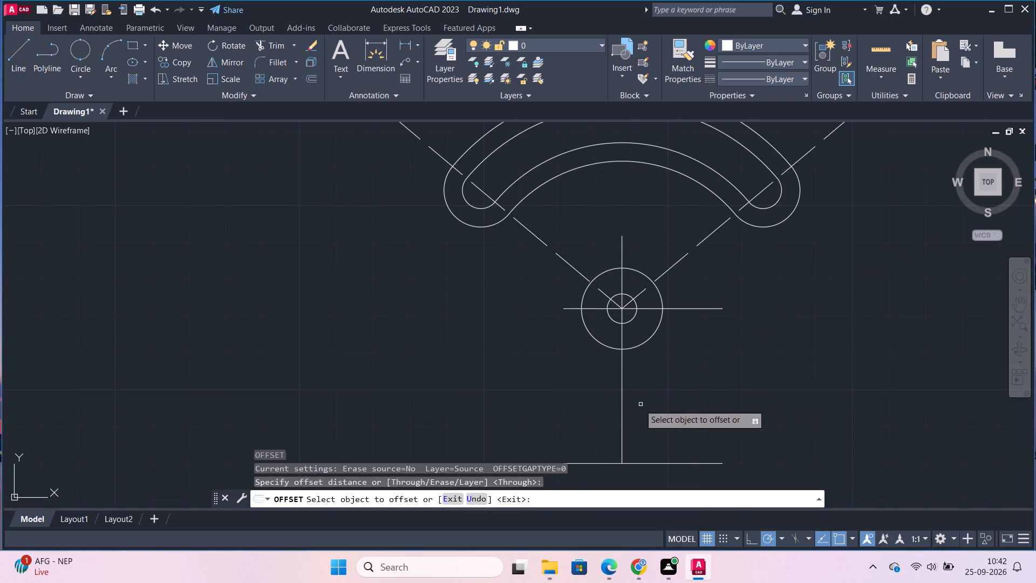
click(623, 416)
text(25)
key(Return)
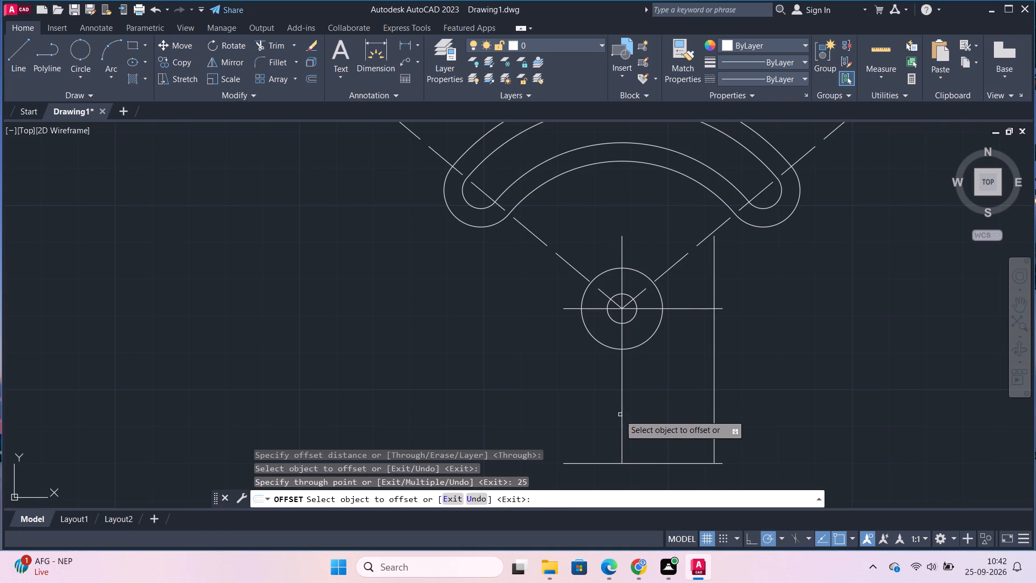
click(619, 396)
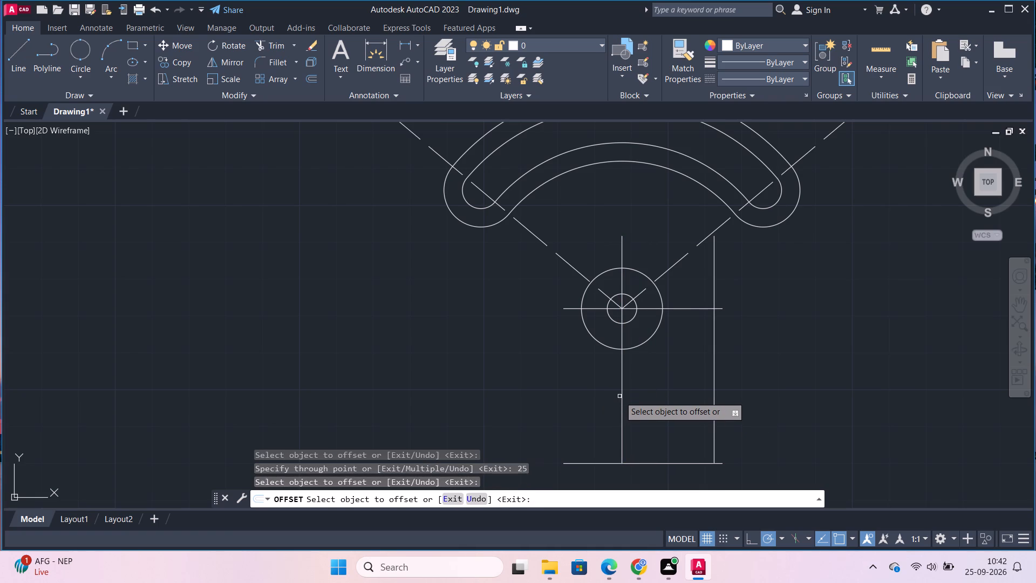
click(621, 395)
text(25)
key(Return)
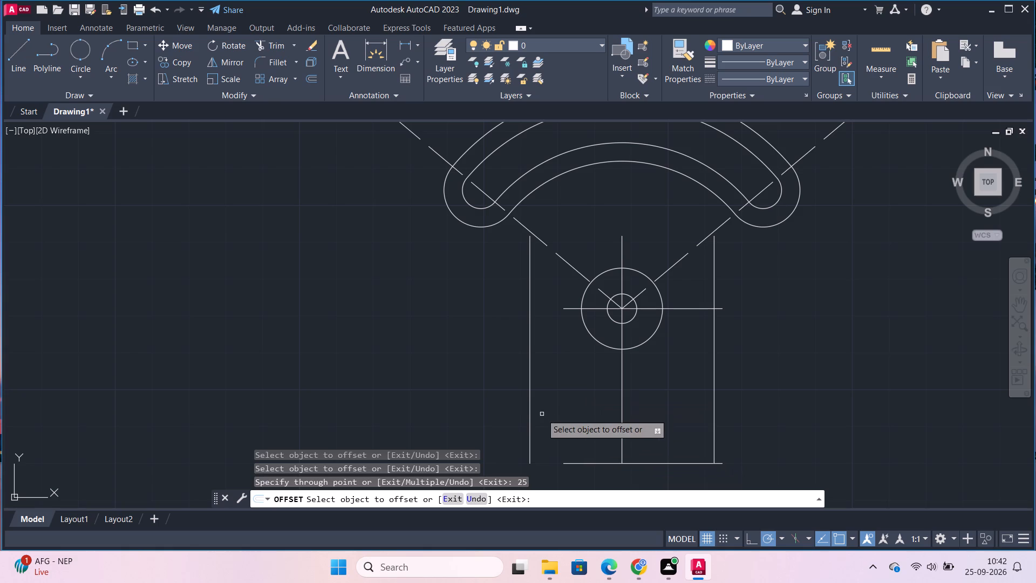
key(Escape)
Extend the left end of the stem's bottom horizontal line to the left offset line.
text(ex)
key(Return)
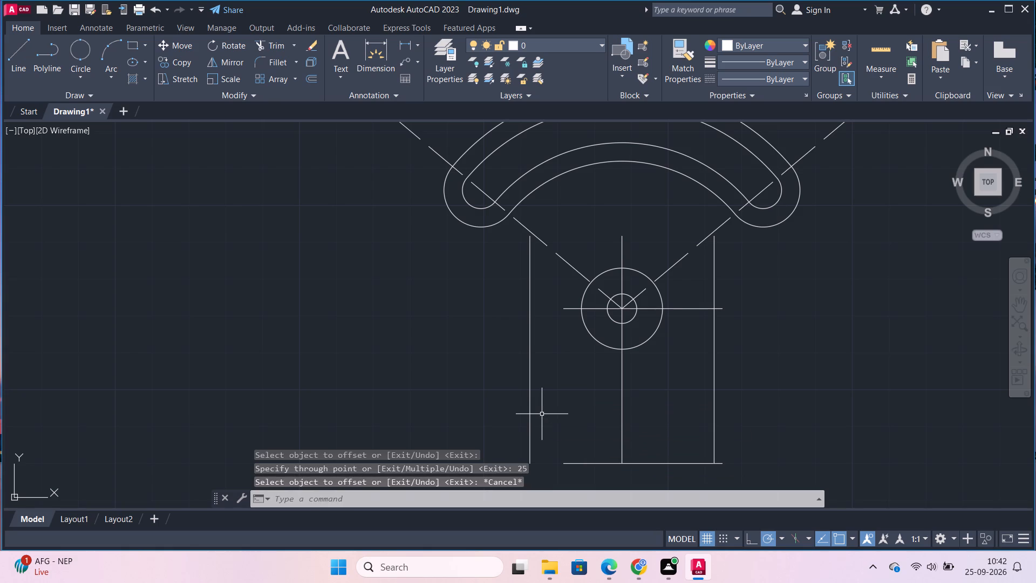
click(578, 462)
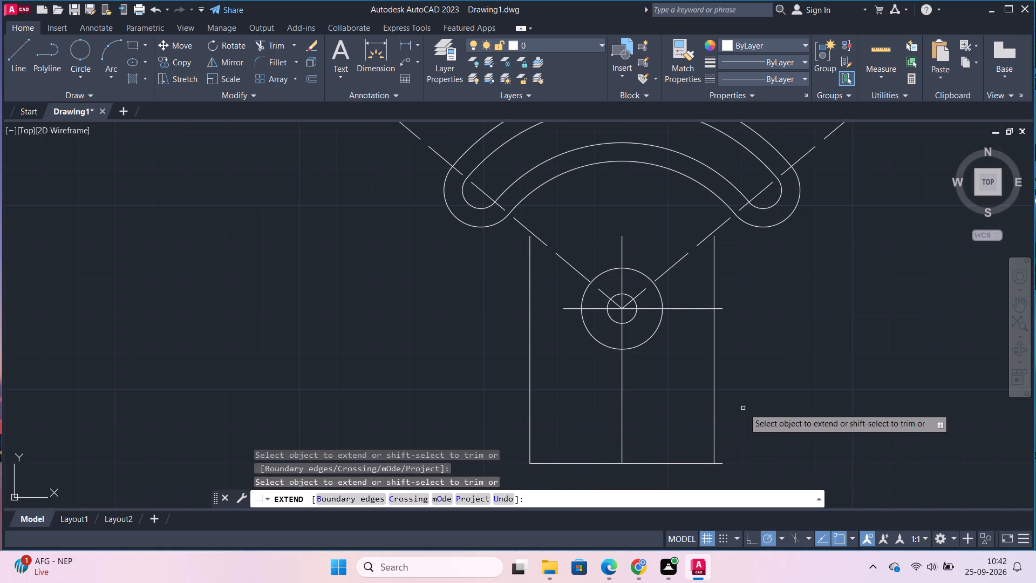
key(Escape)
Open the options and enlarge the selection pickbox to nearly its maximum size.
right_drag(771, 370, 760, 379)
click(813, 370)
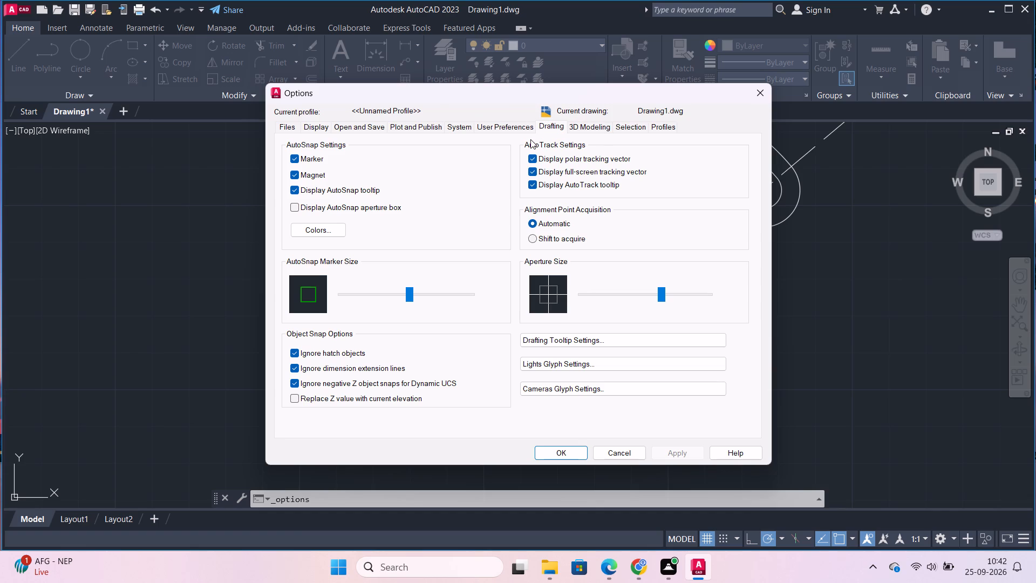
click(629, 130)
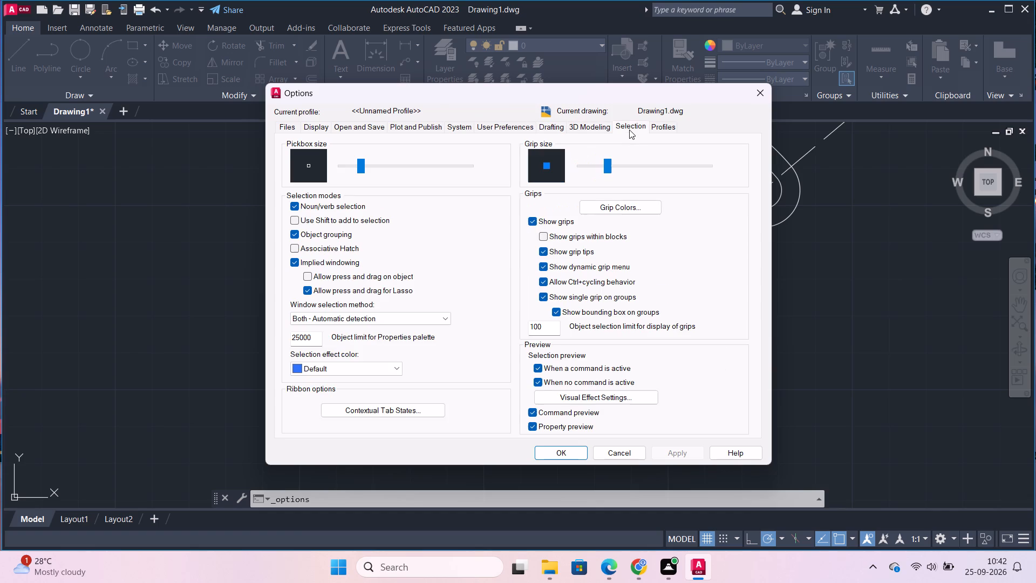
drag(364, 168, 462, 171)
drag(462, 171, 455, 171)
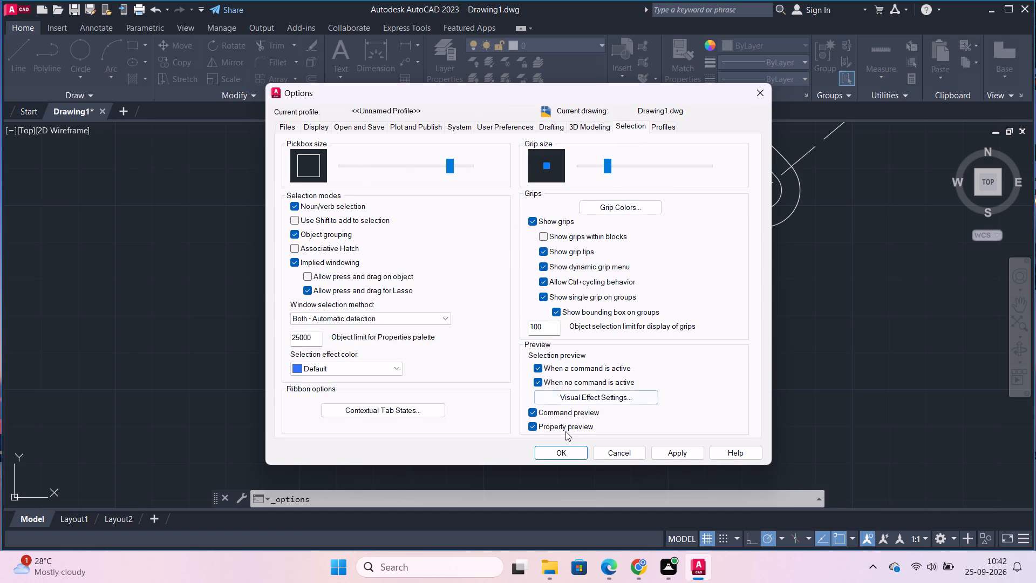
Look through the other Options categories for the remaining cursor and snap size settings.
click(606, 124)
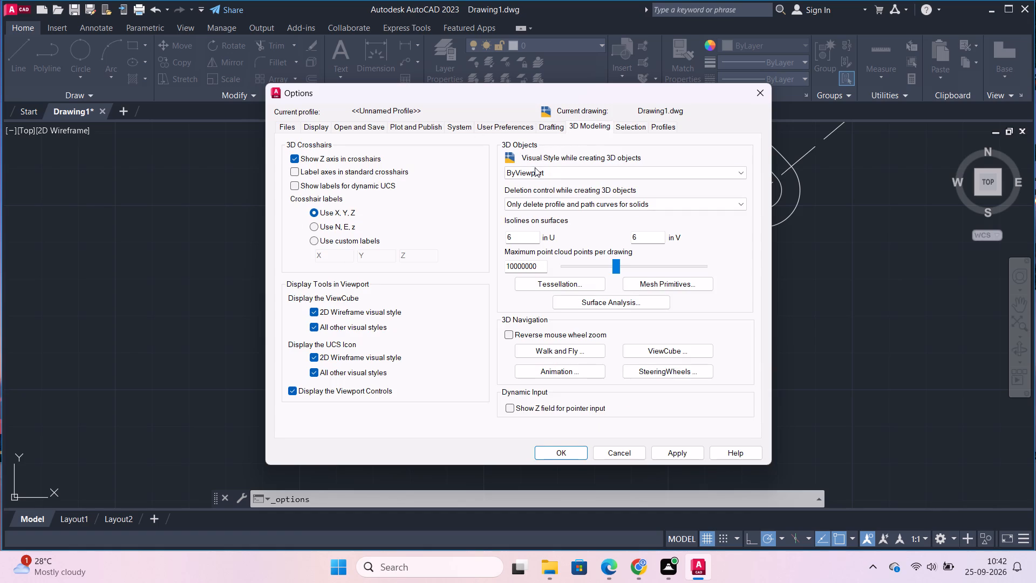
click(504, 128)
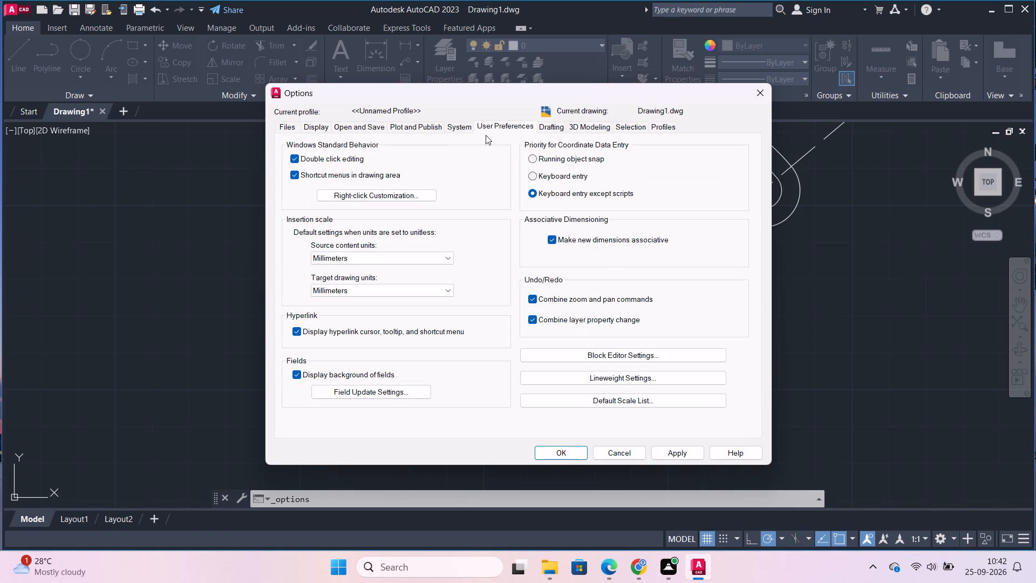
click(454, 123)
click(433, 126)
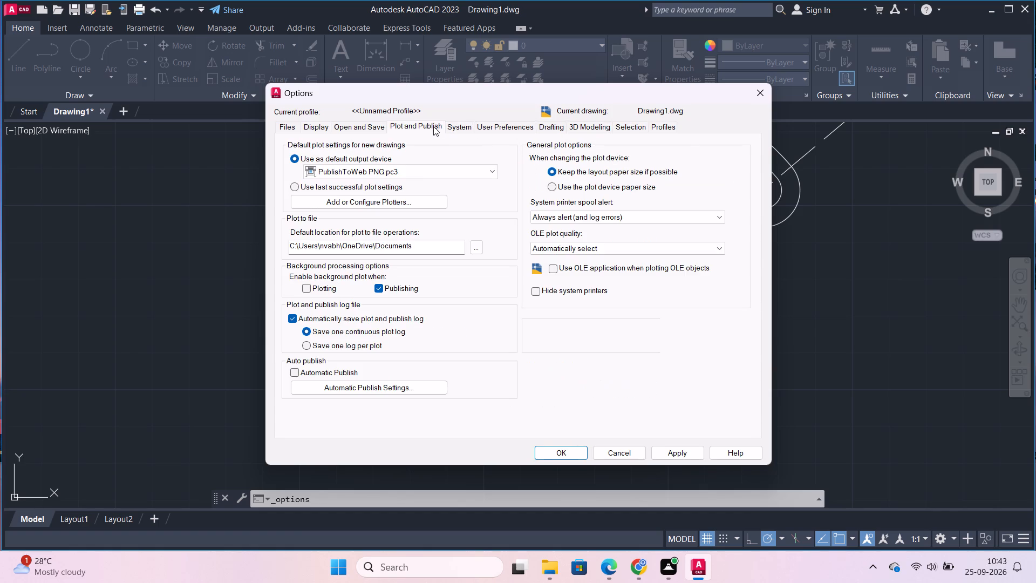
click(378, 127)
click(580, 130)
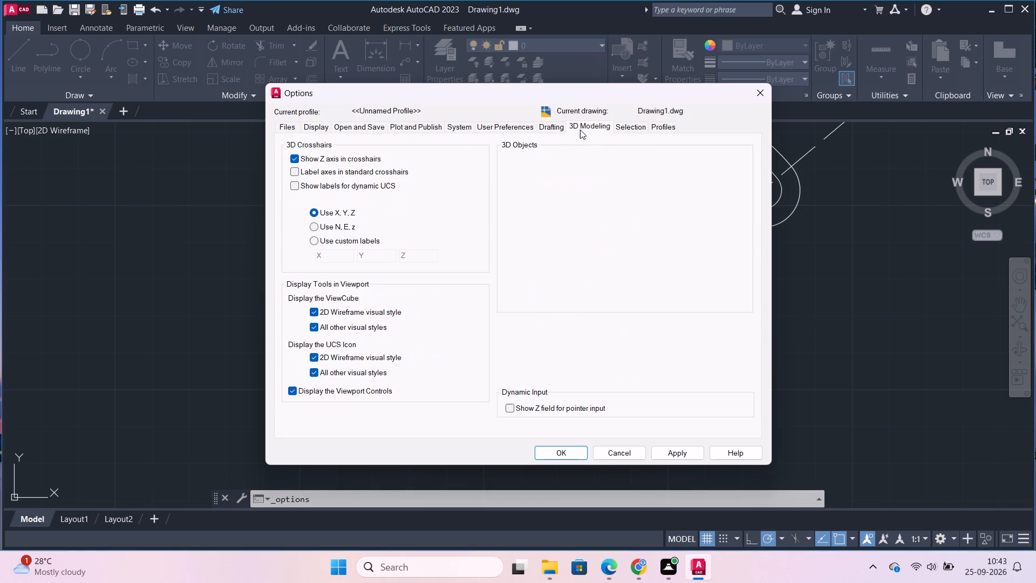
click(633, 124)
click(591, 131)
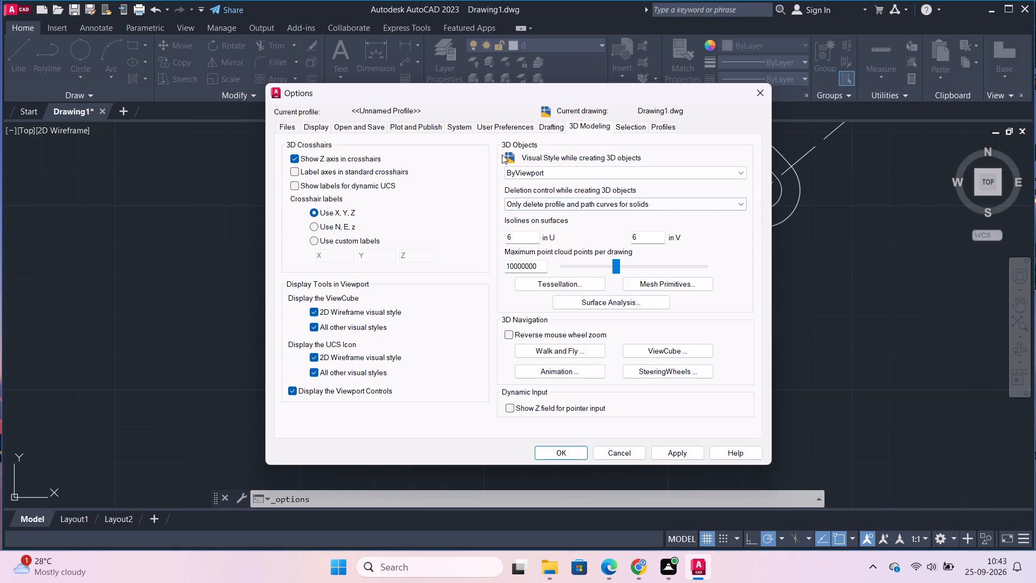
click(548, 127)
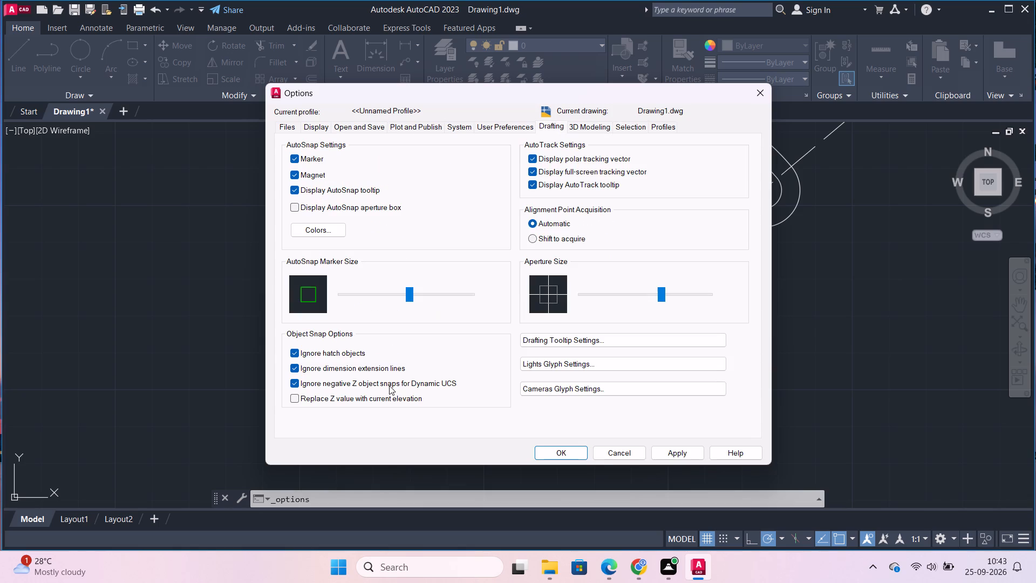
Slightly reduce the AutoSnap marker size and the aperture size, then apply the option changes and close the options.
drag(410, 296, 394, 296)
drag(660, 293, 643, 294)
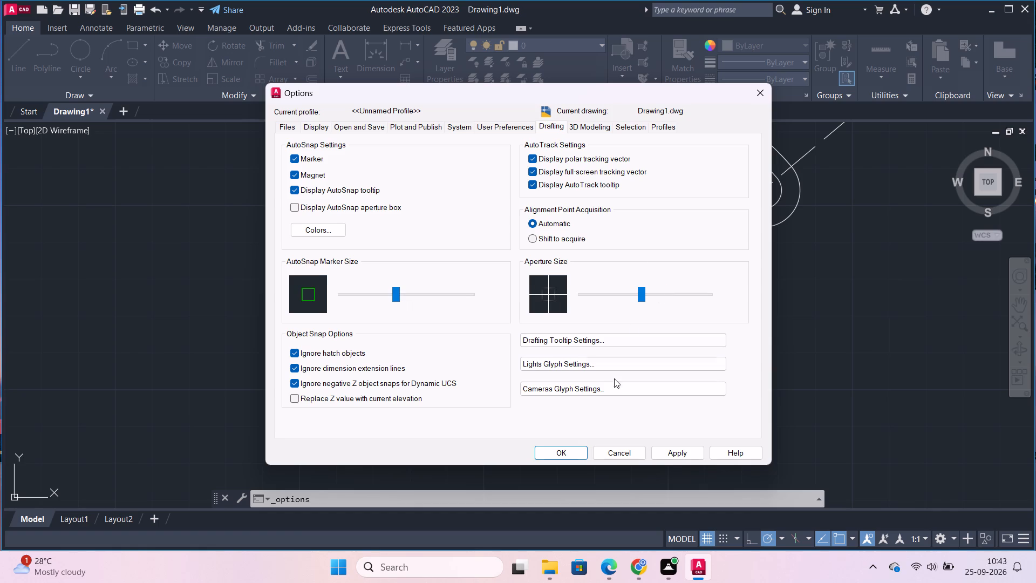
click(552, 129)
click(591, 126)
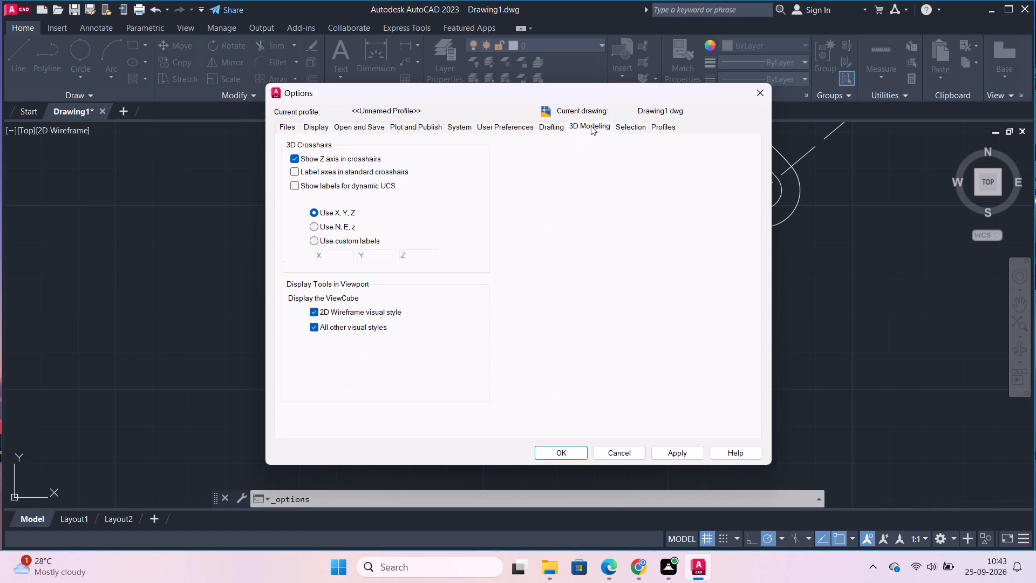
click(626, 123)
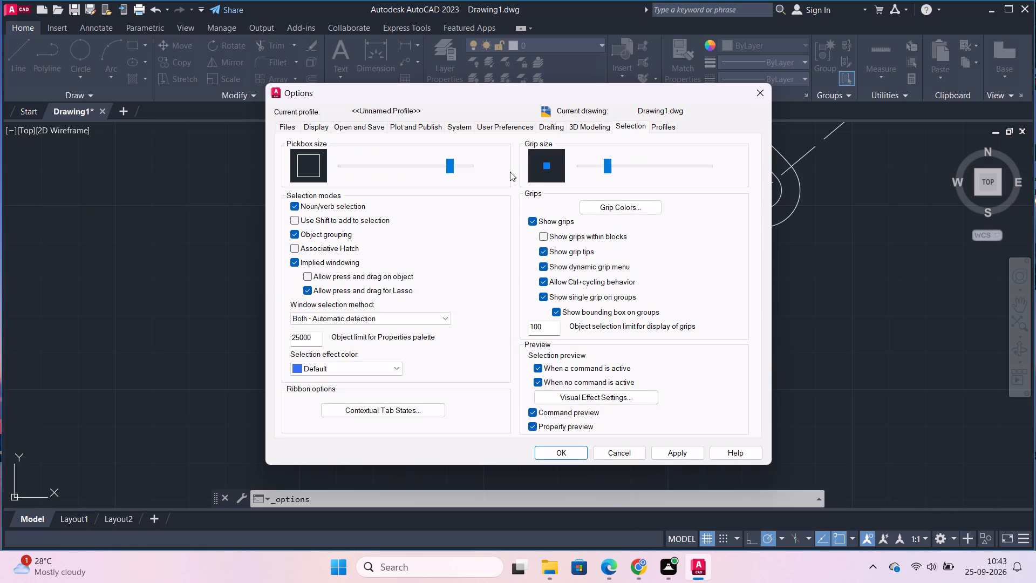
click(677, 457)
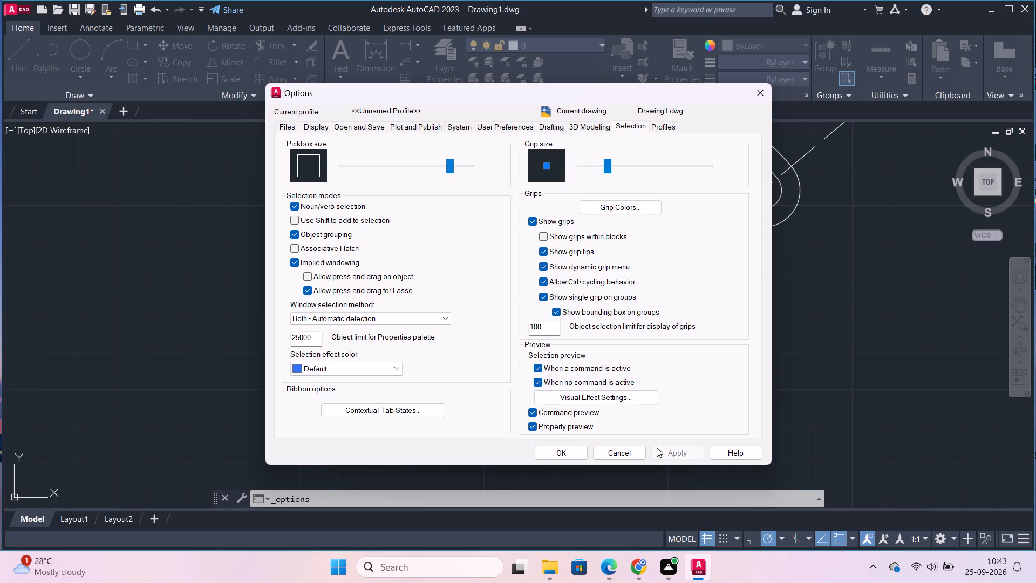
click(573, 450)
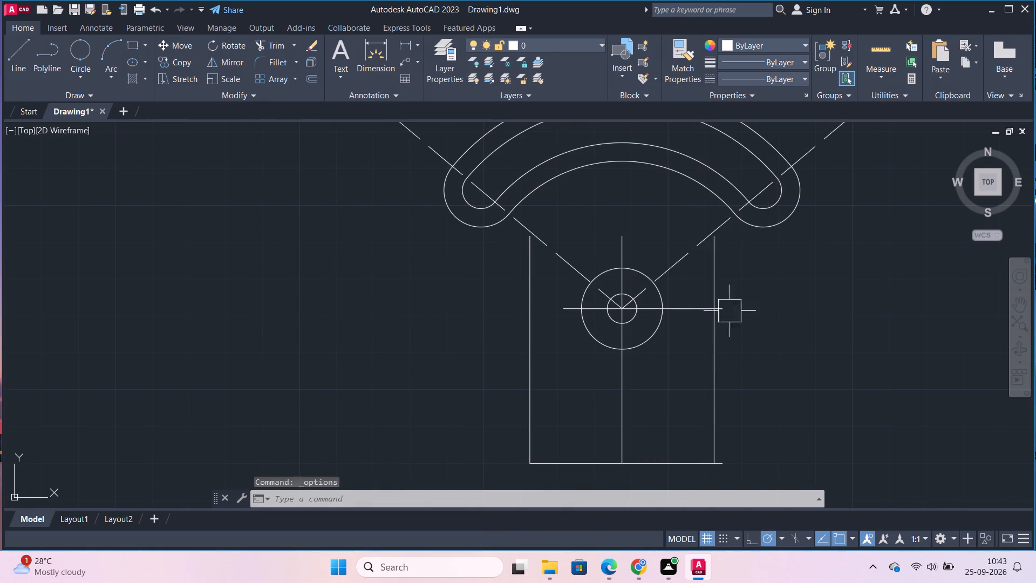
Reduce the selection pickbox to a medium size, slightly above the middle of its range, and apply it.
scroll(729, 404, down, 1)
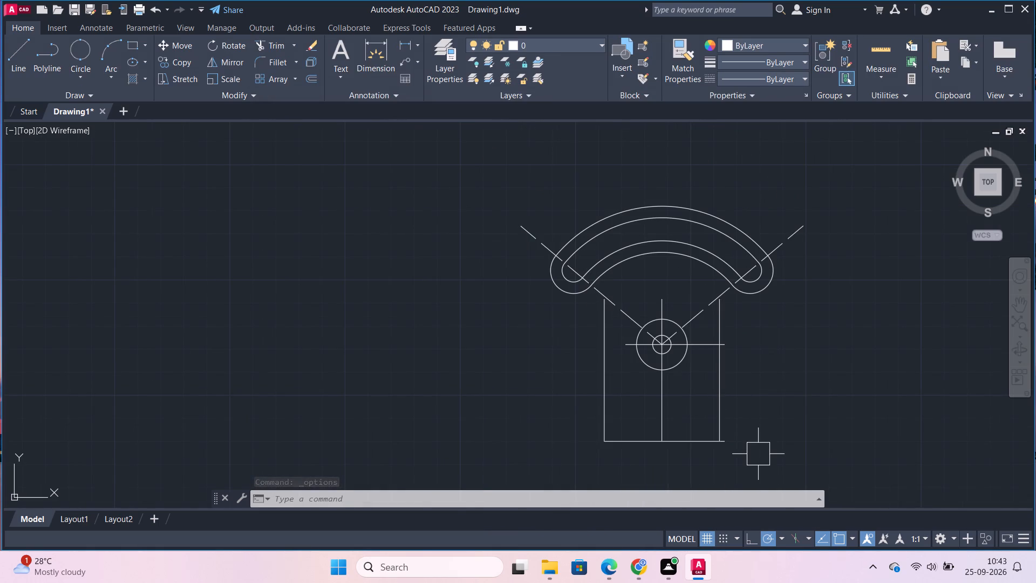
right_drag(792, 396, 767, 405)
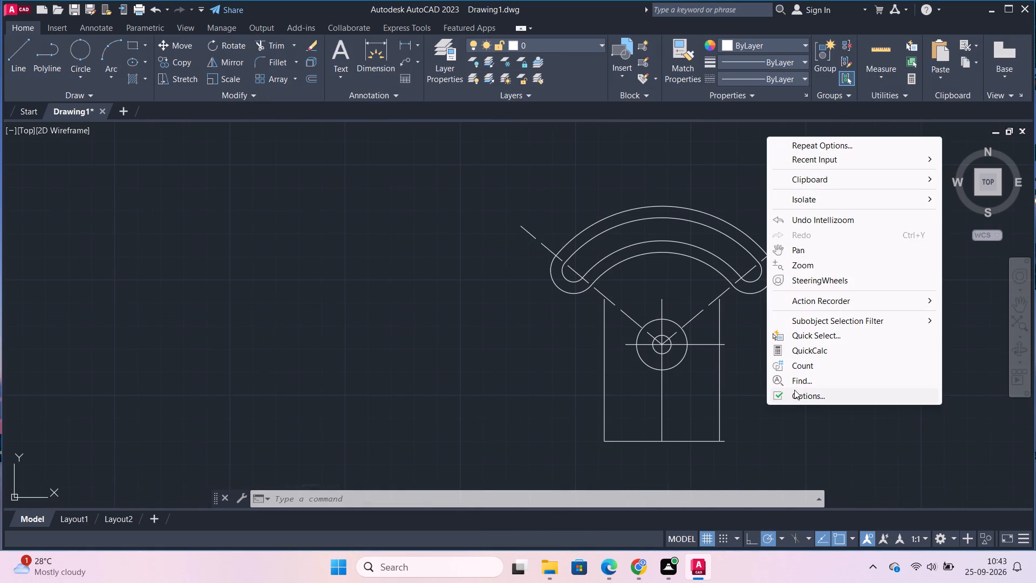
click(795, 390)
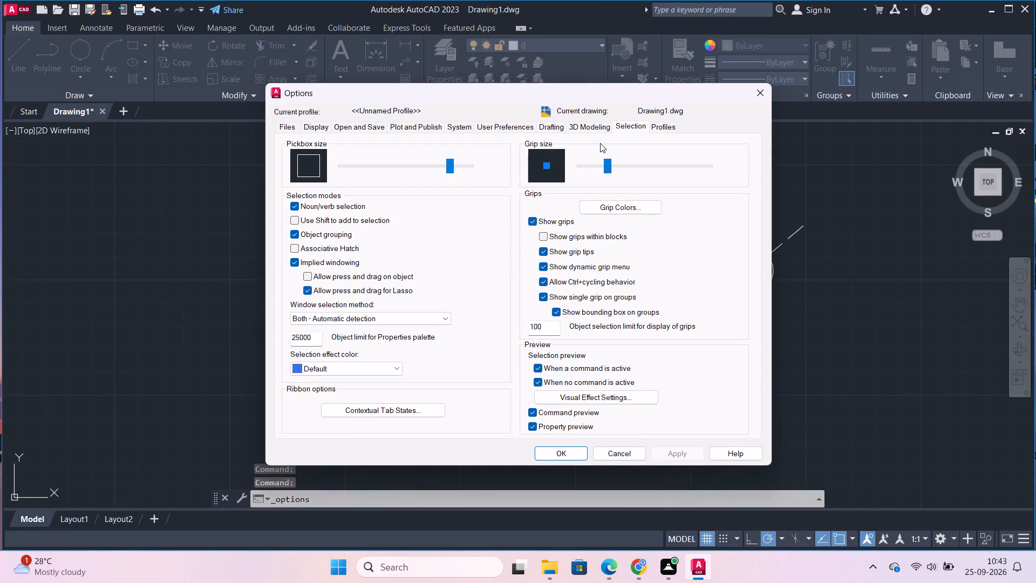
click(628, 124)
drag(448, 166, 413, 166)
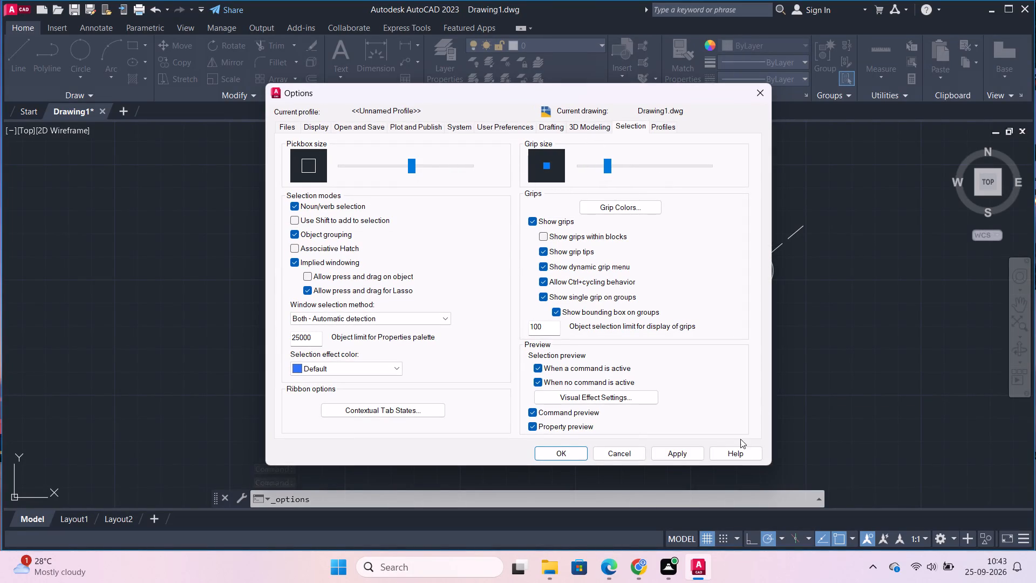
click(699, 448)
click(569, 455)
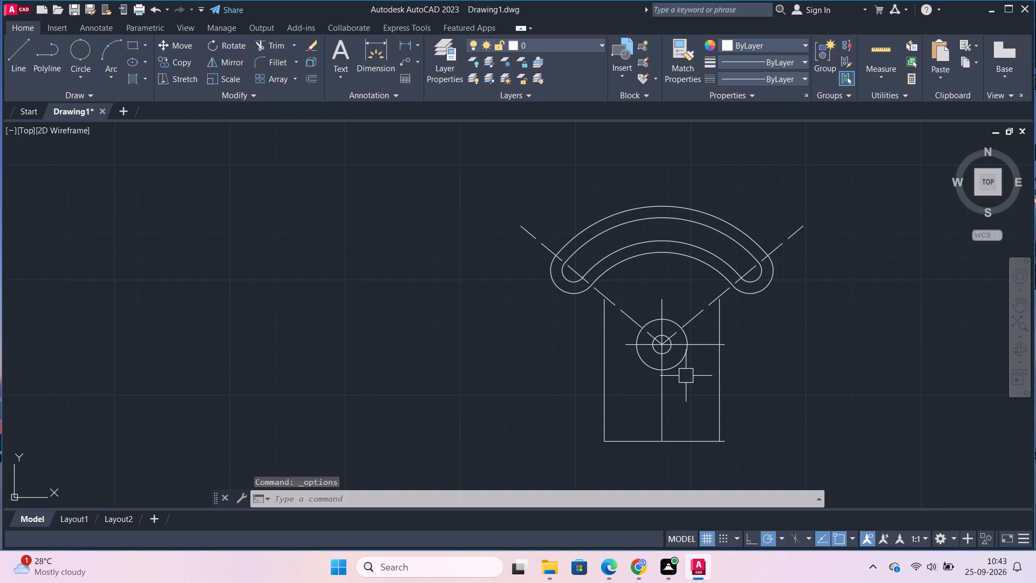
Extend the upper ends of the stem's right and left vertical lines to the dashed angled centre lines.
scroll(737, 351, up, 1)
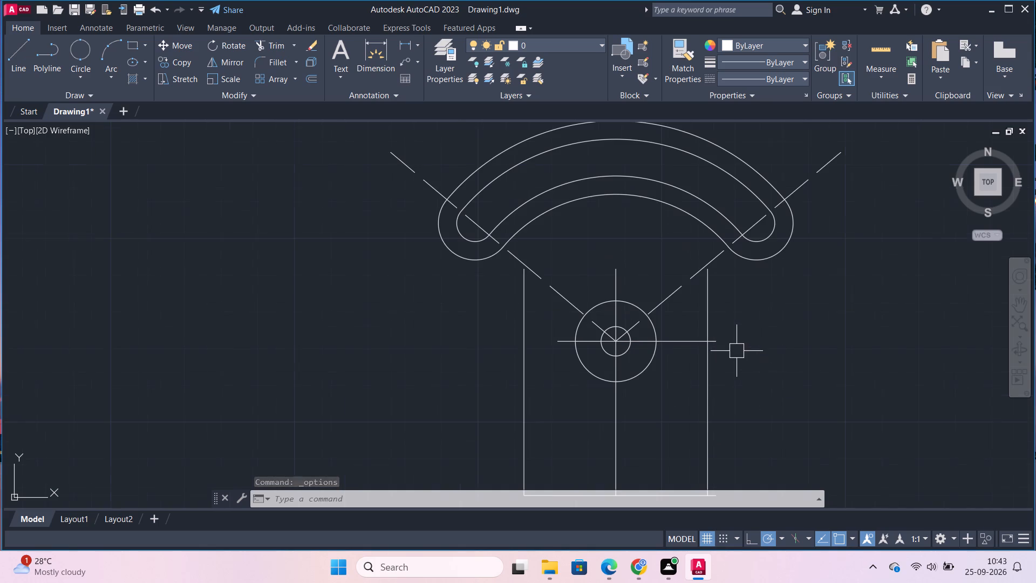
key(e)
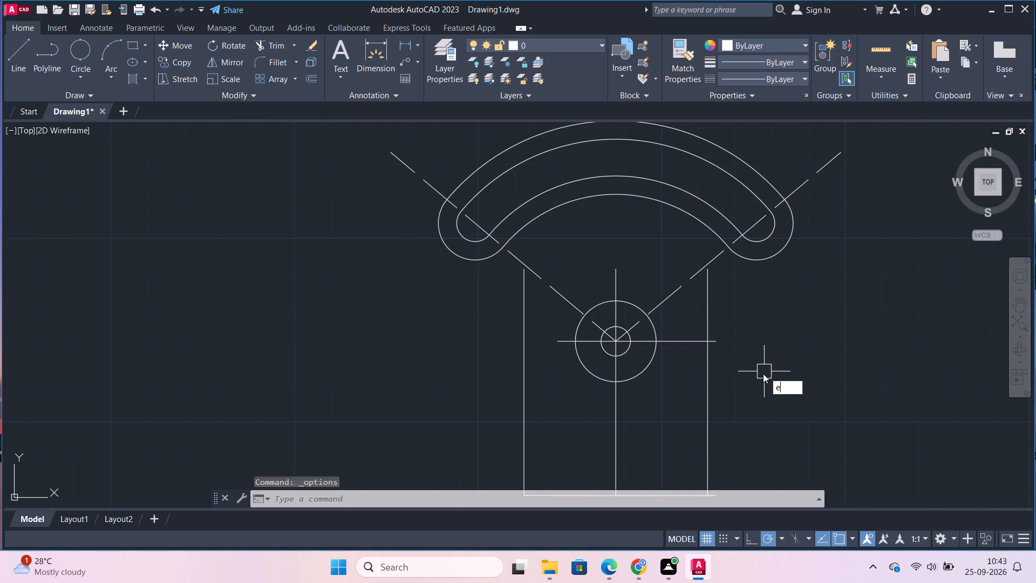
key(x)
key(Return)
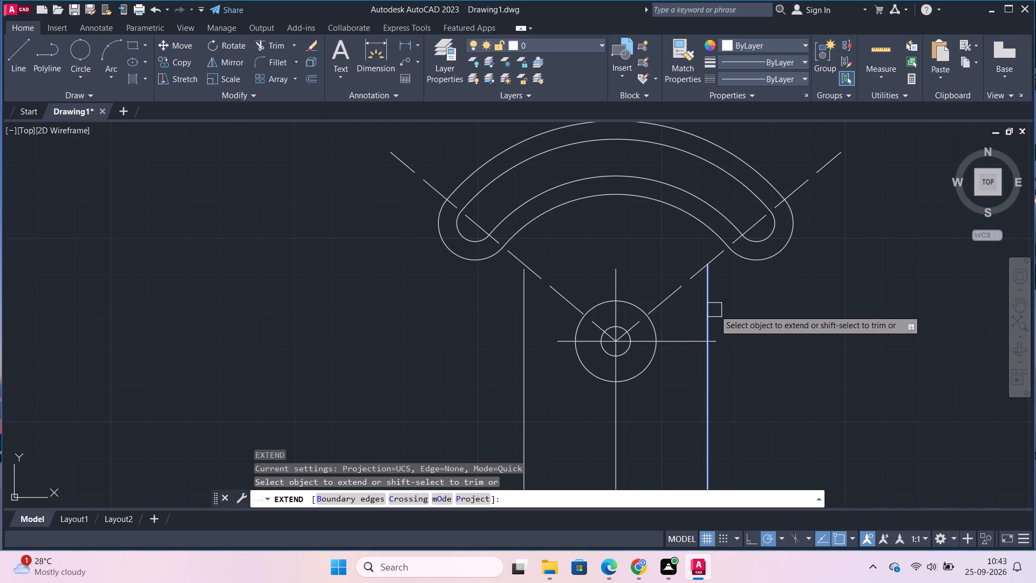
click(713, 308)
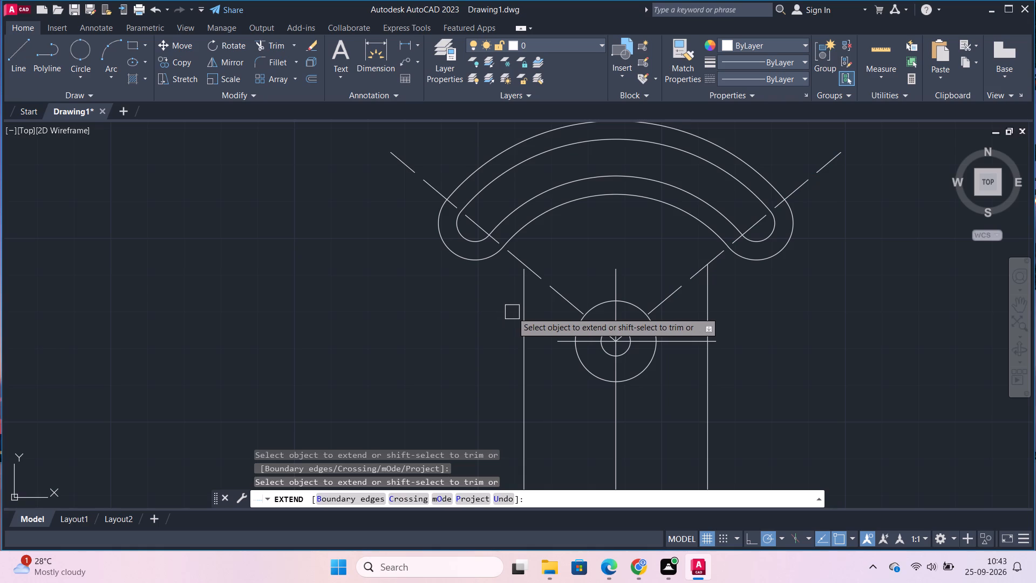
click(520, 311)
key(Escape)
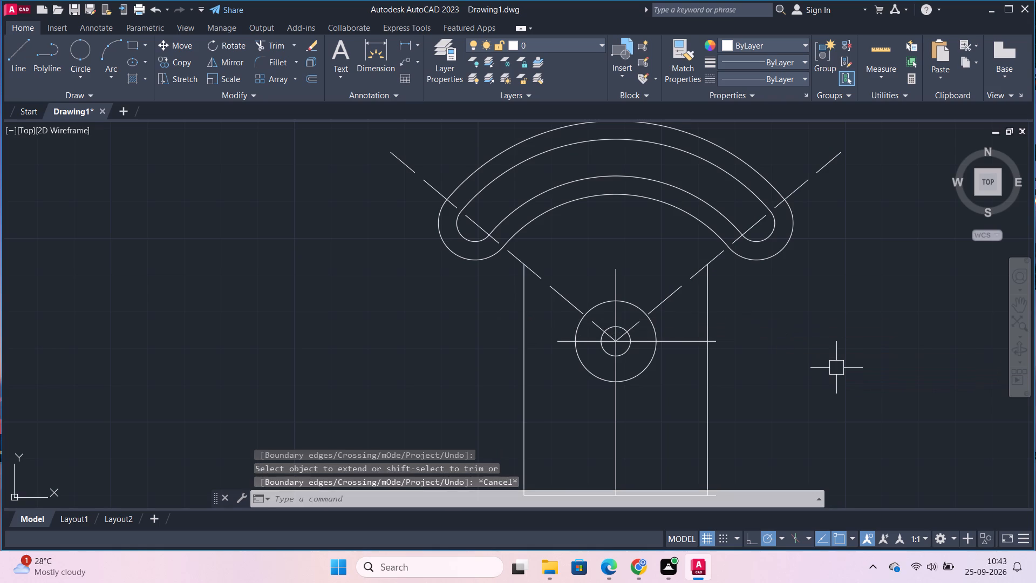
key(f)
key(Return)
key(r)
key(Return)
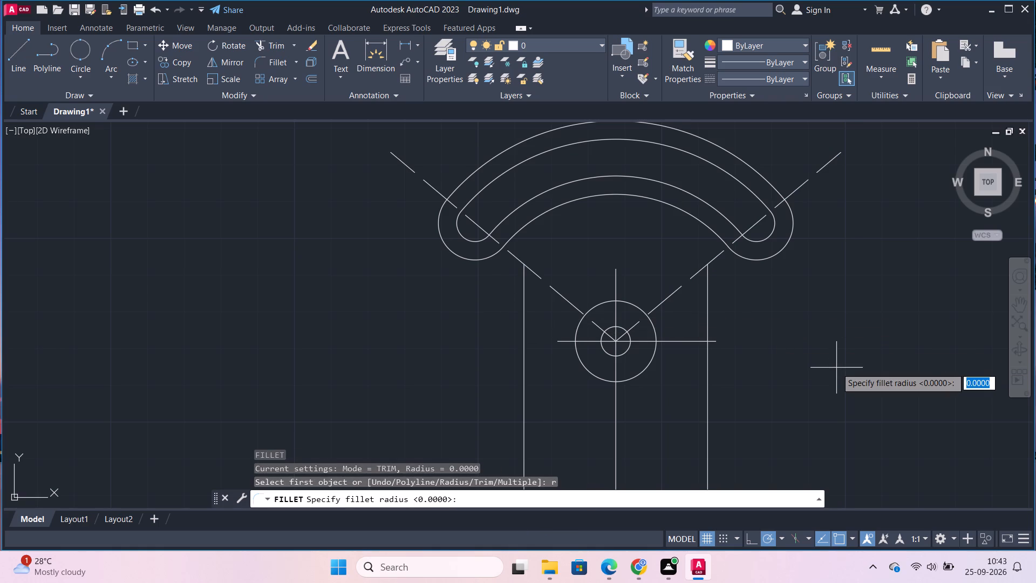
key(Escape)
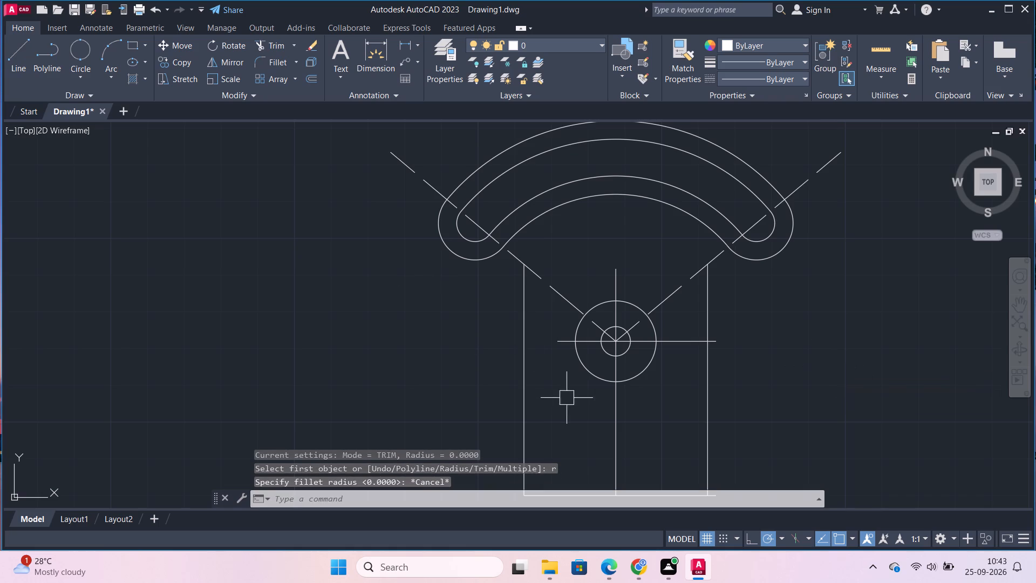
Draw a circle of radius 50 tangent to the slot's left outer end arc and the stem's left vertical line.
click(80, 82)
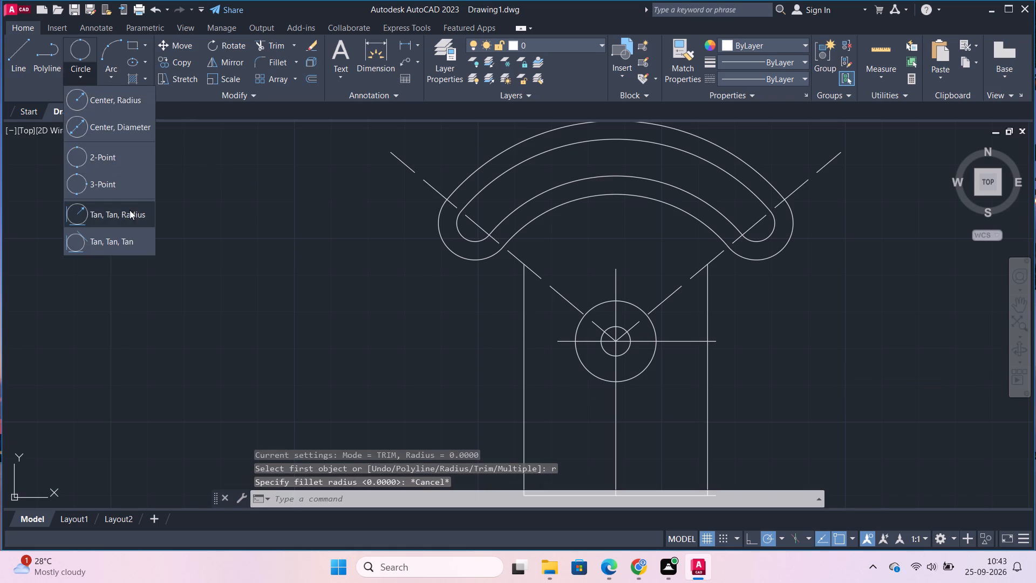
click(121, 209)
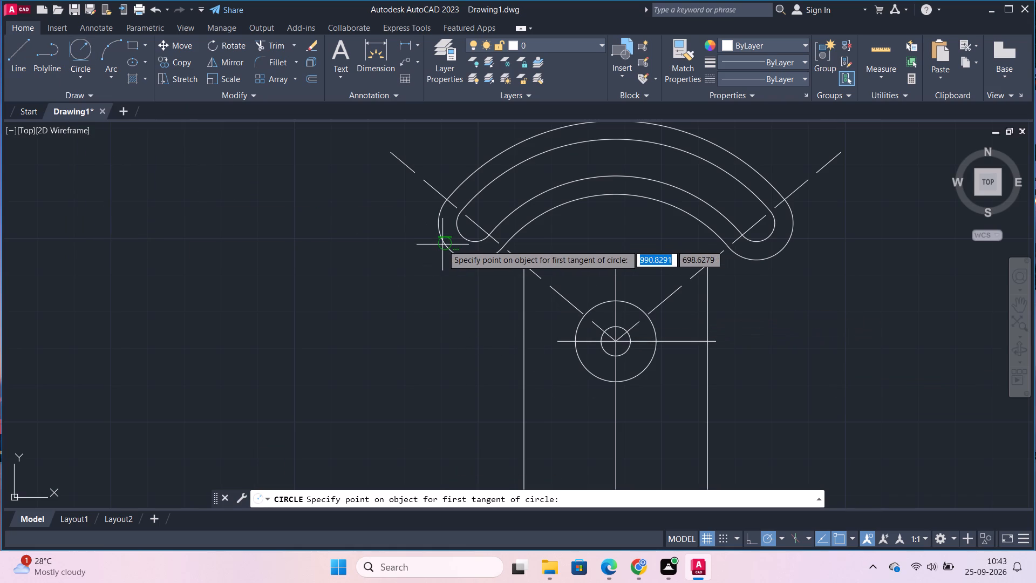
click(442, 245)
click(517, 345)
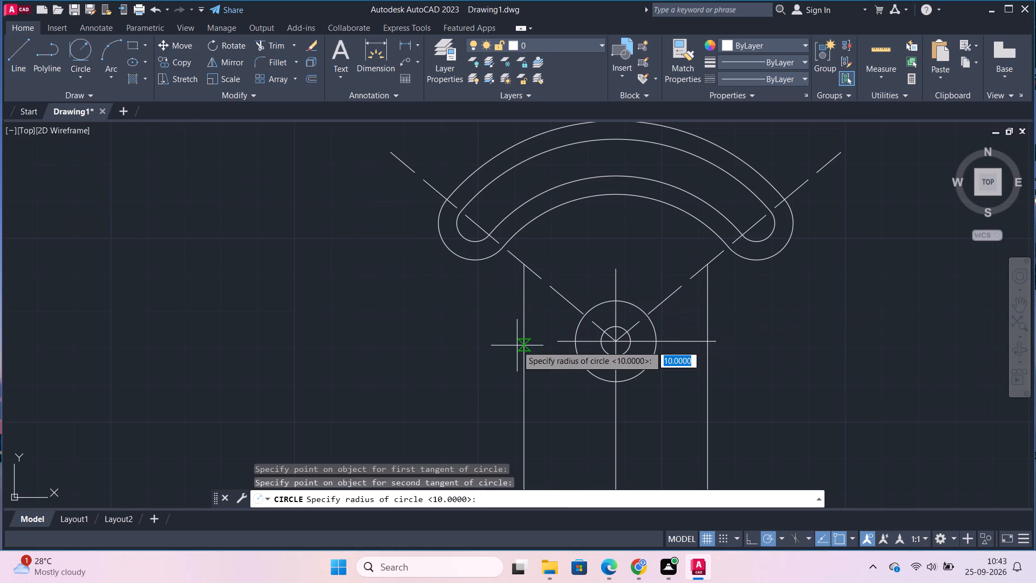
text(50)
key(Return)
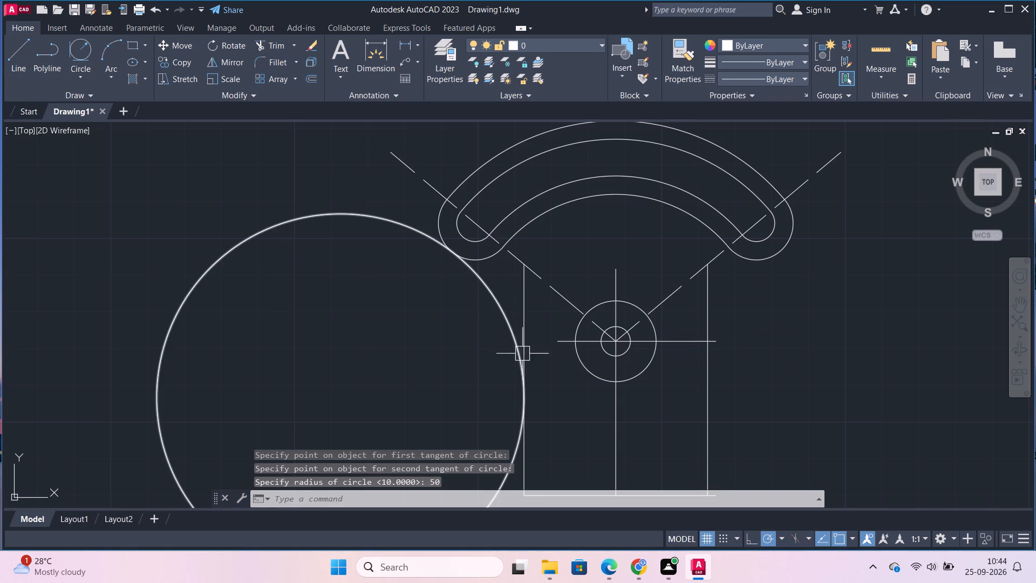
Trim away the outer part of the radius 50 circle, leaving only the arc between its two tangent points.
text(tr)
key(Return)
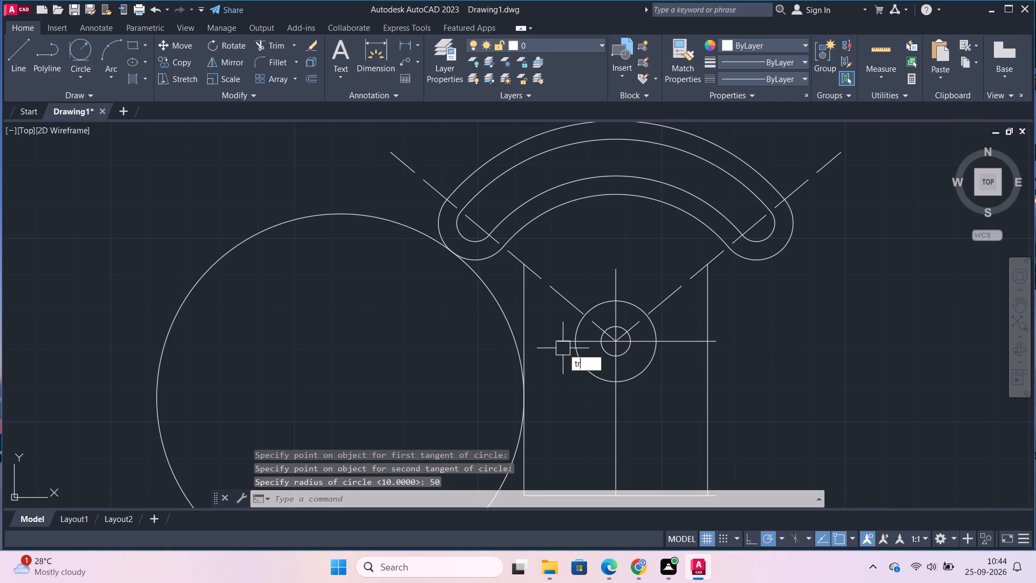
click(414, 233)
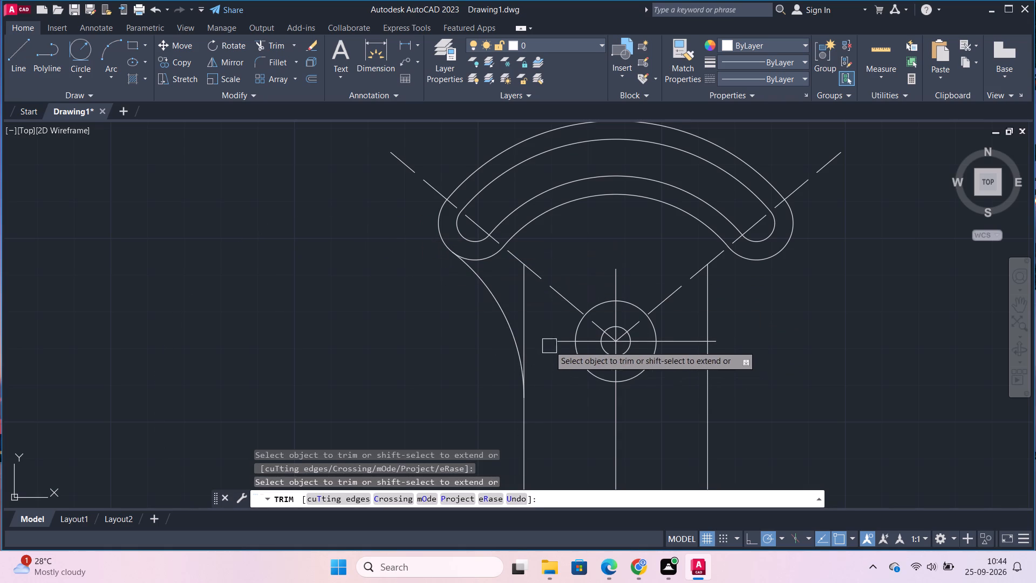
key(Escape)
Mirror the left radius 50 tangent arc about the vertical centre line, keeping the source arc.
text(mi)
key(Return)
click(515, 324)
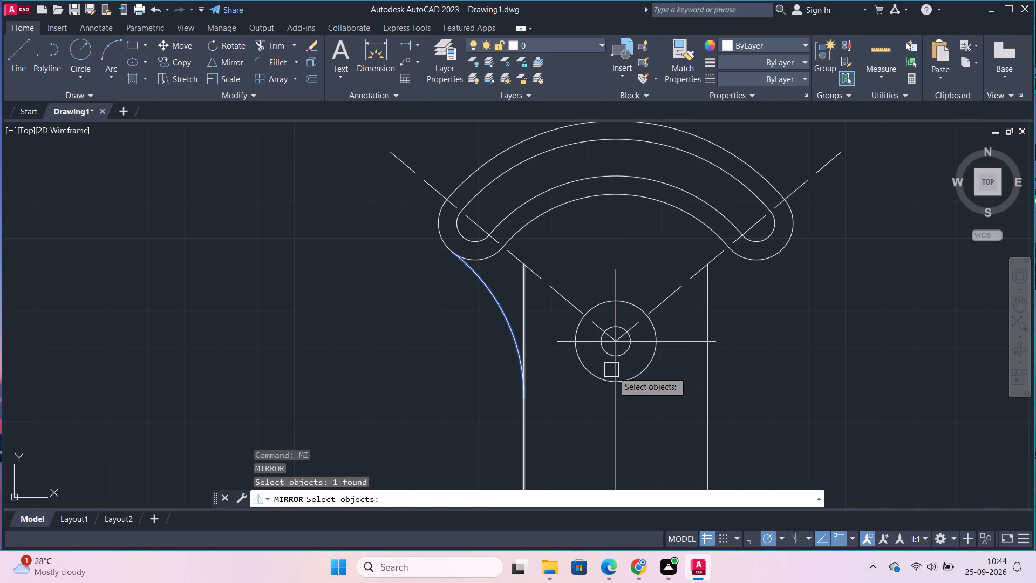
key(Return)
click(612, 343)
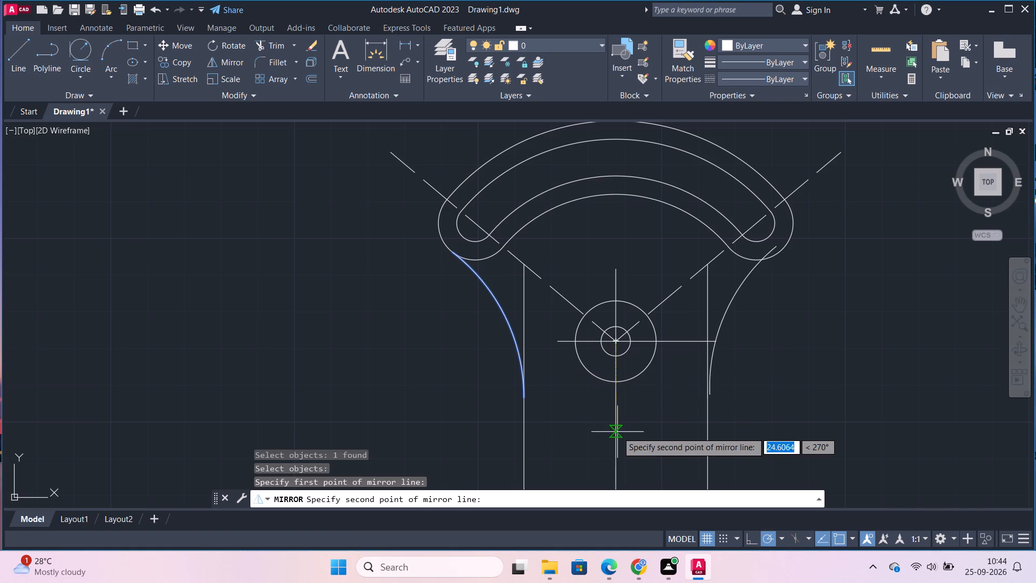
scroll(617, 432, down, 1)
click(617, 469)
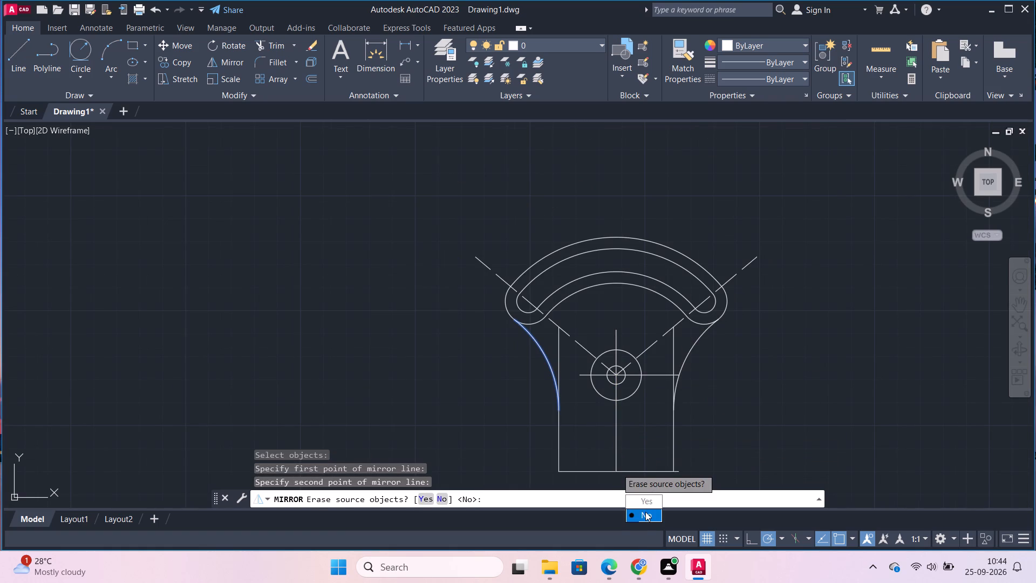
drag(645, 512, 617, 469)
Reduce the selection pickbox size to a little over one third of its range and apply it.
right_click(725, 372)
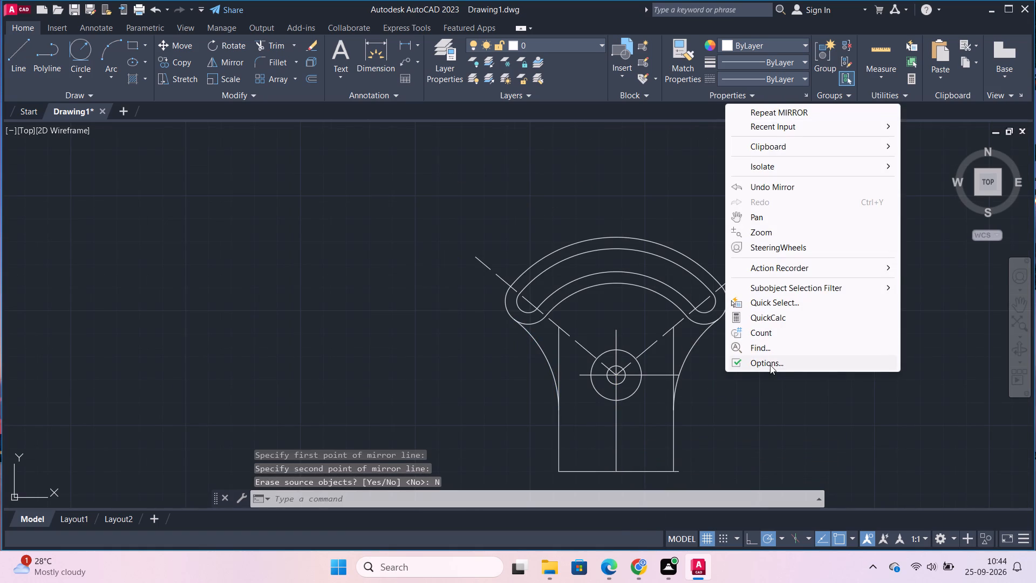
click(770, 365)
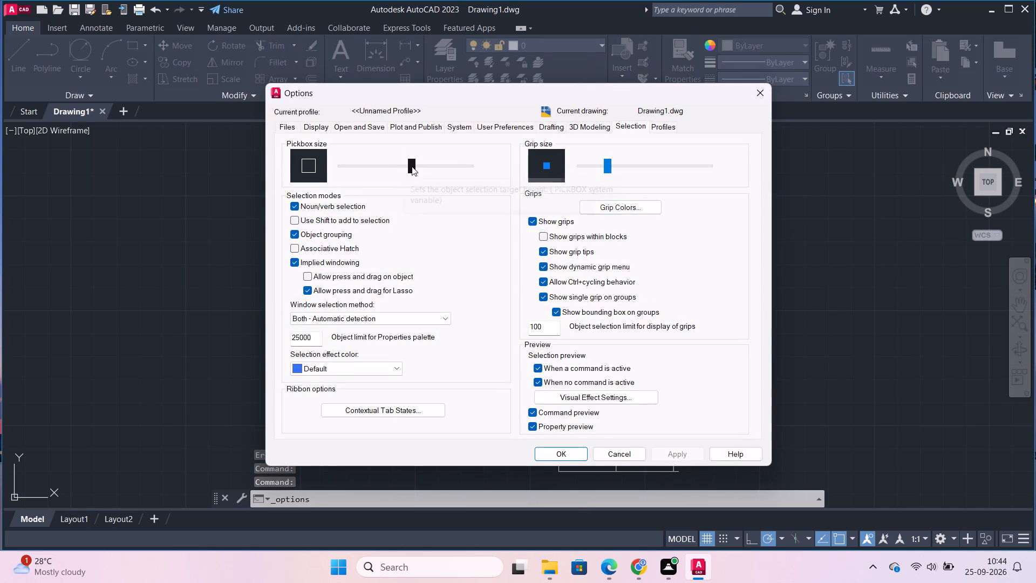
drag(412, 166, 386, 167)
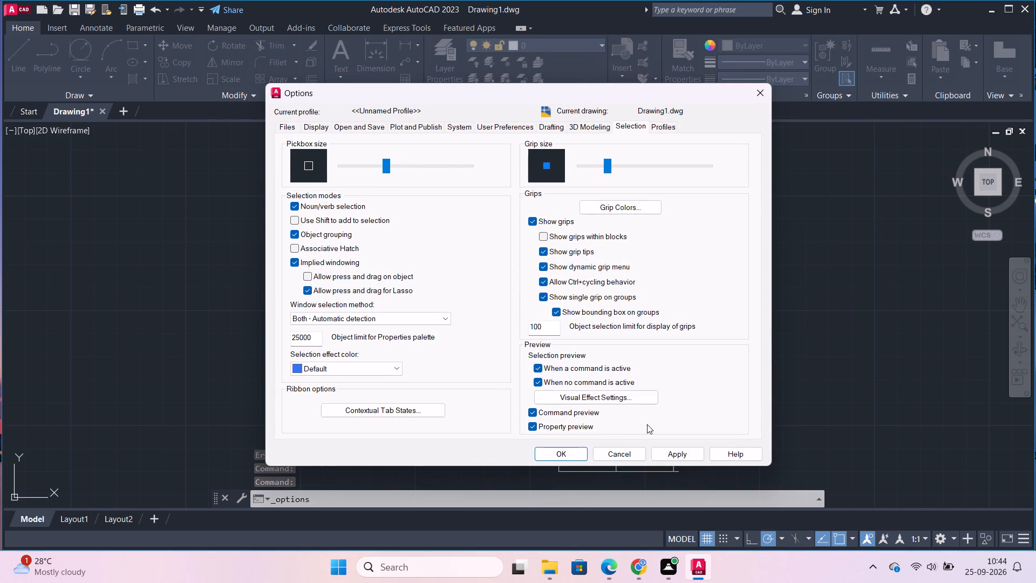
click(677, 453)
click(559, 452)
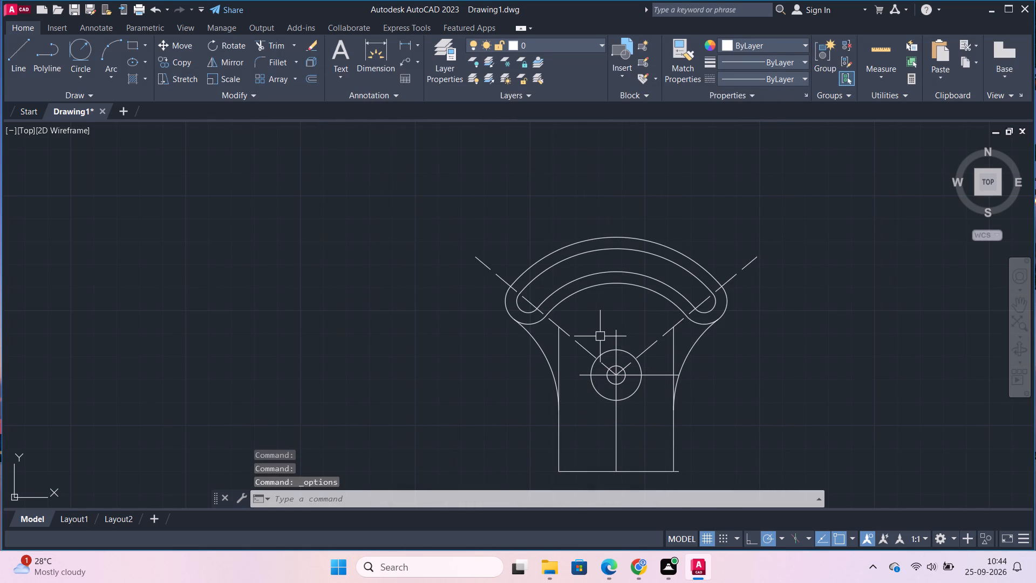
Trim the stem's vertical lines above their tangent points with the arcs and the base line's overhang beyond the right edge.
text(tr)
key(Return)
click(562, 355)
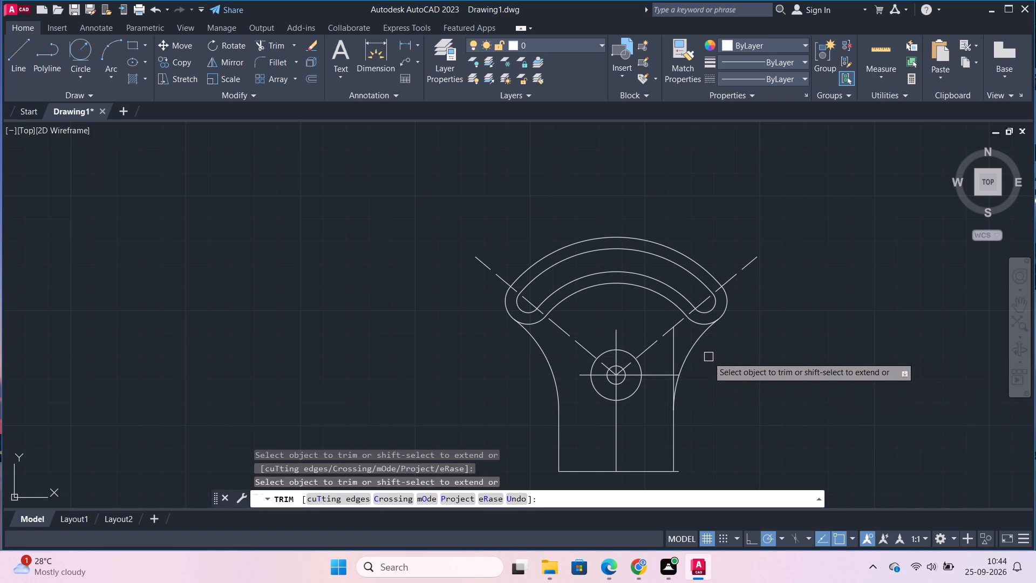
click(672, 348)
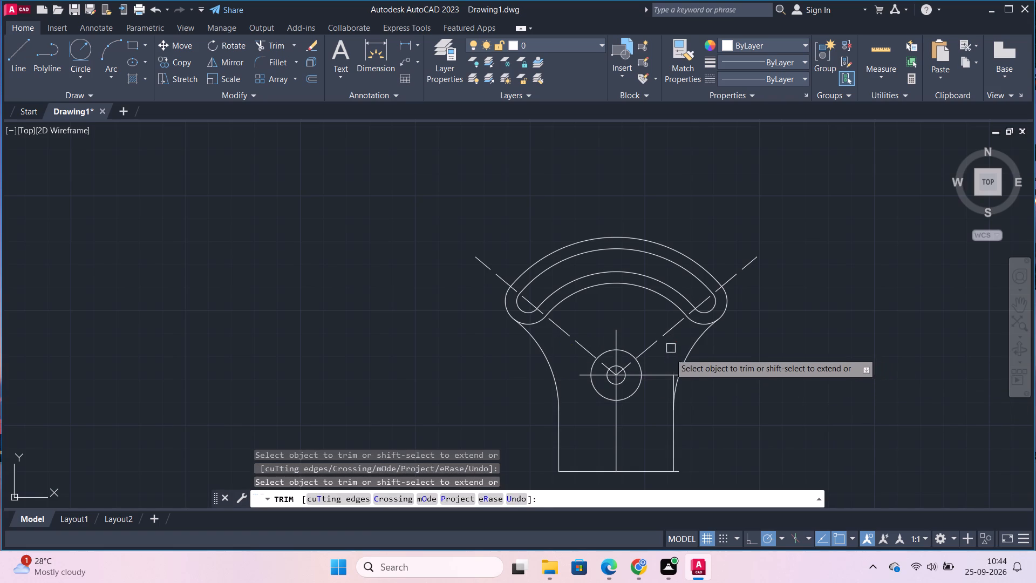
scroll(666, 387, up, 2)
click(679, 369)
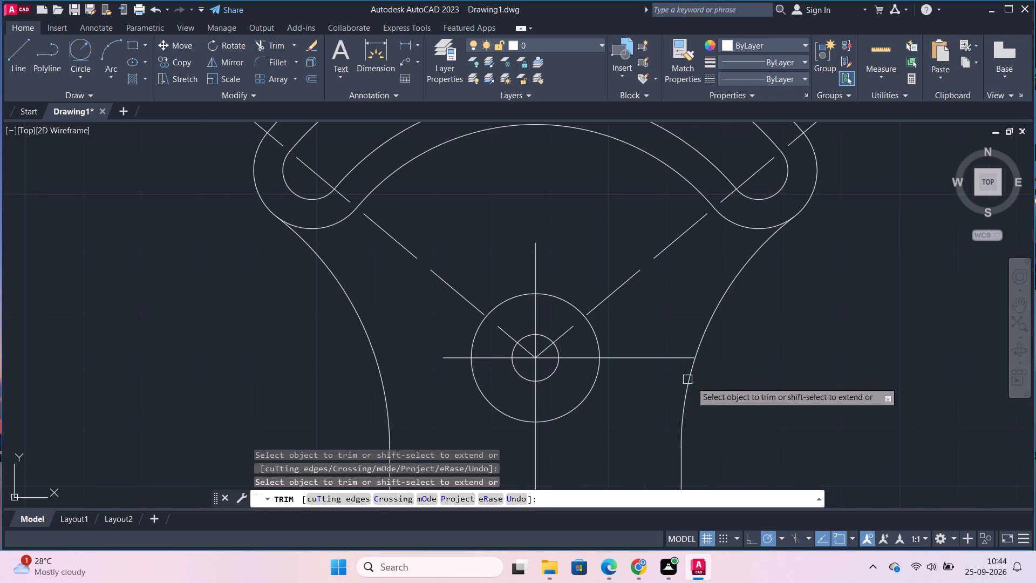
scroll(738, 394, down, 3)
scroll(740, 462, up, 3)
click(686, 400)
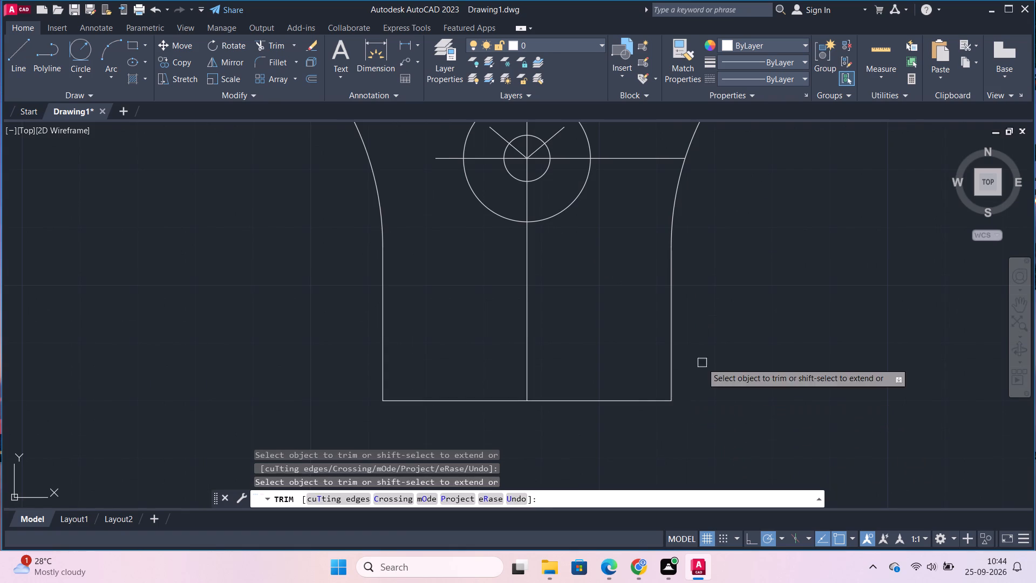
scroll(702, 363, down, 4)
scroll(678, 304, up, 4)
scroll(677, 295, down, 2)
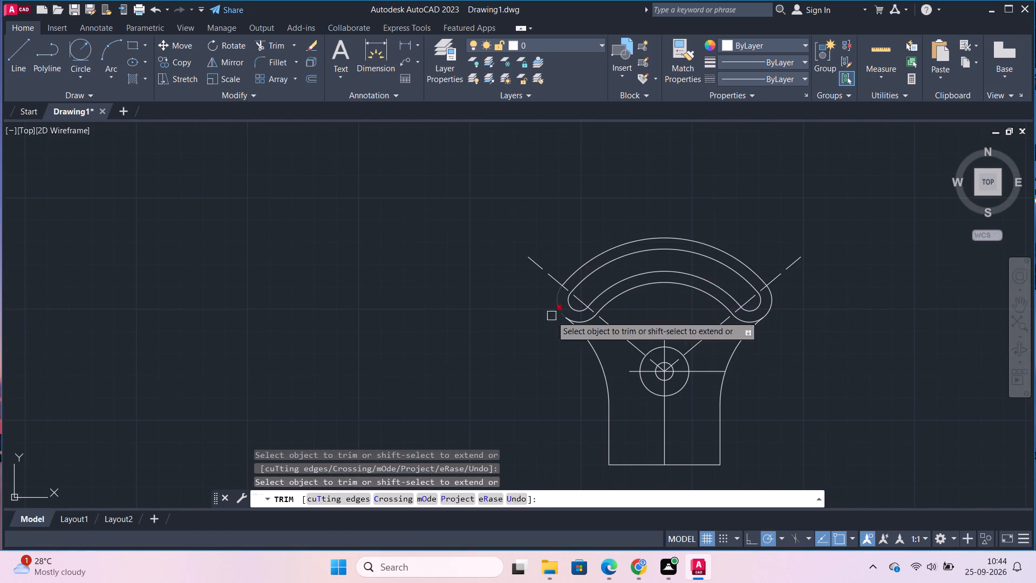
key(Escape)
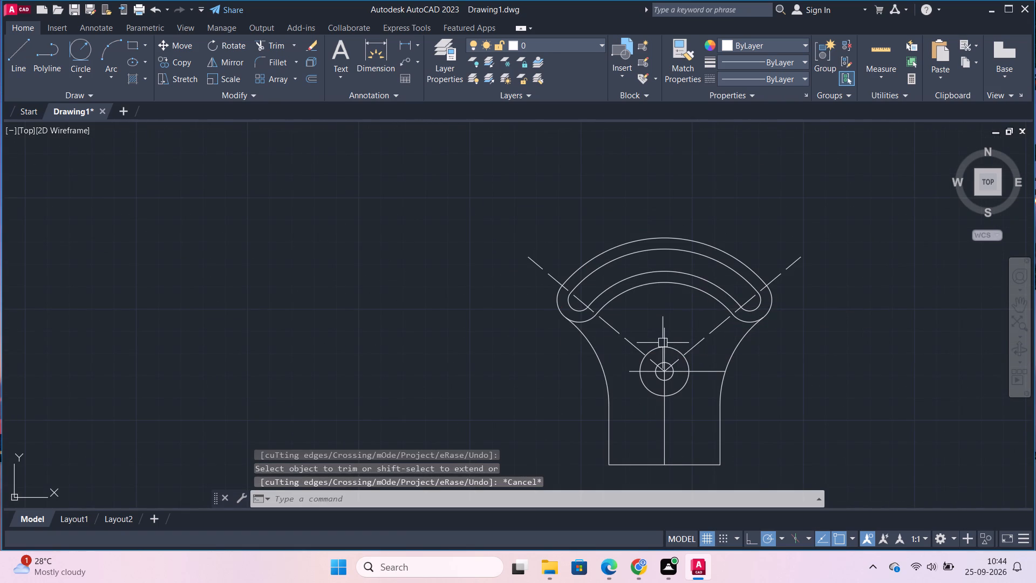
Stretch the upper end of the vertical centre line straight up, well above the slot's outer arc.
click(662, 337)
click(663, 328)
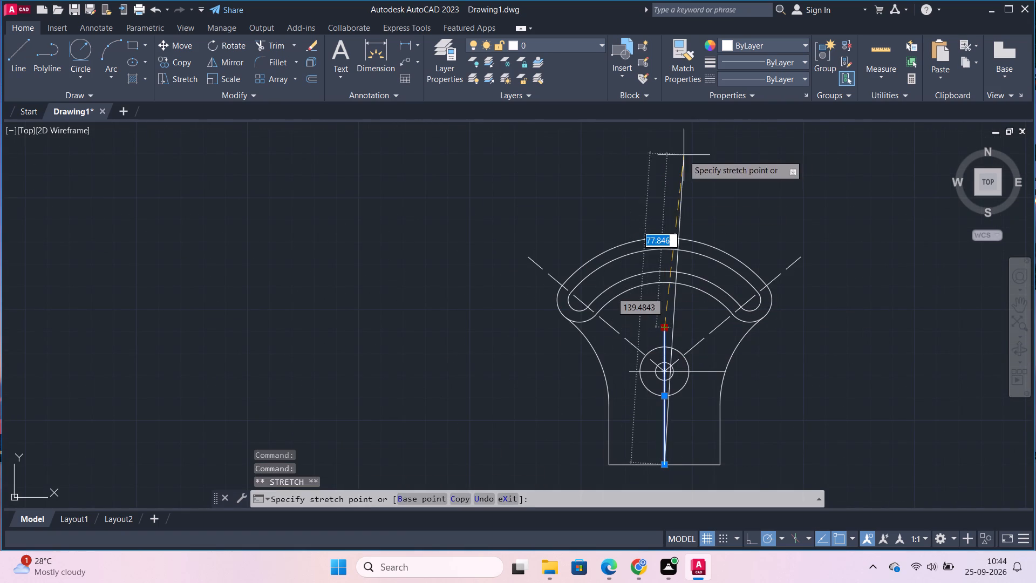
click(670, 178)
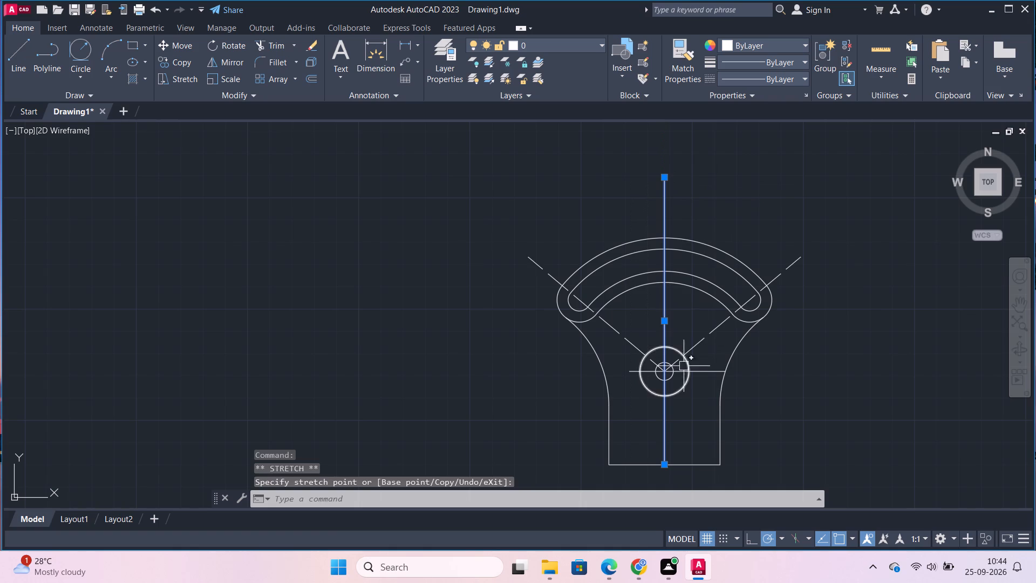
Stretch the horizontal centre line of the circles past the outline's left side and far beyond its right side.
click(707, 374)
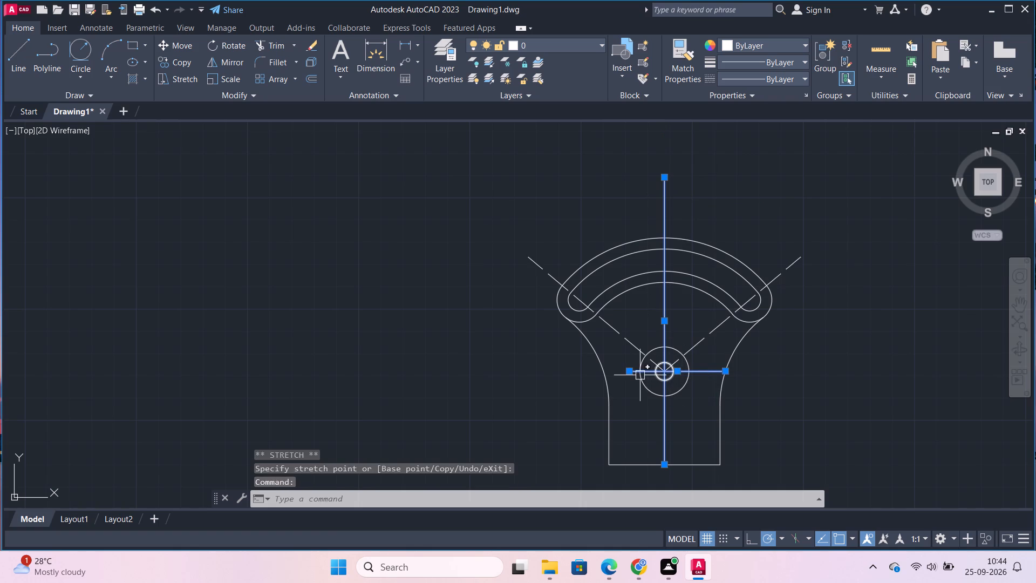
click(630, 372)
click(580, 371)
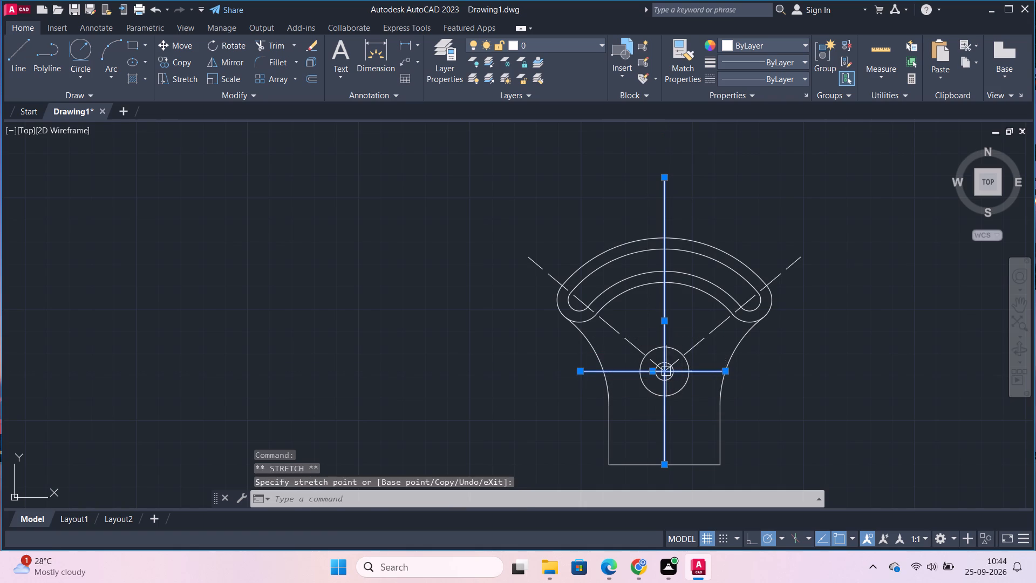
click(722, 371)
scroll(840, 363, down, 2)
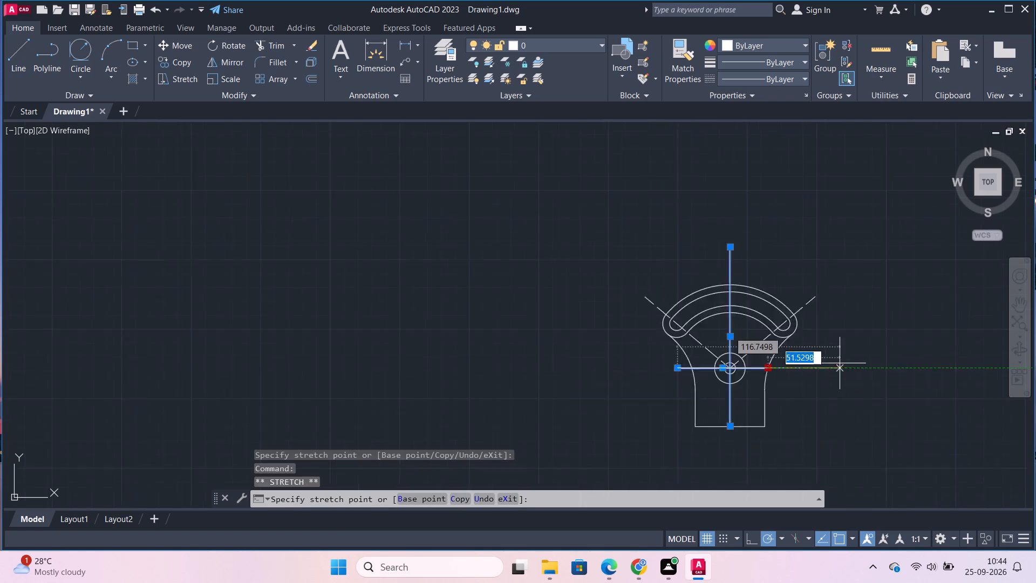
click(910, 363)
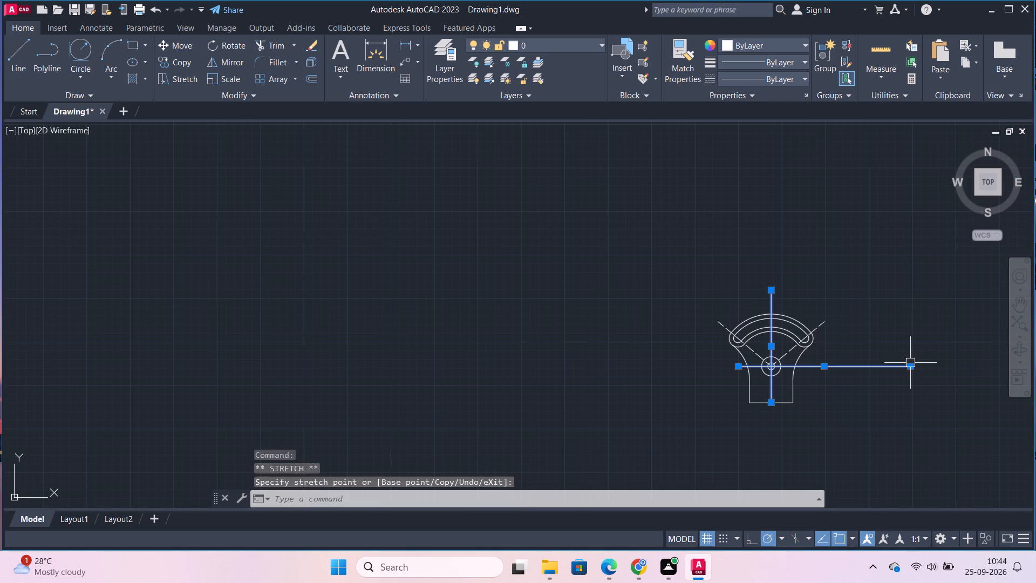
scroll(895, 372, up, 2)
key(Escape)
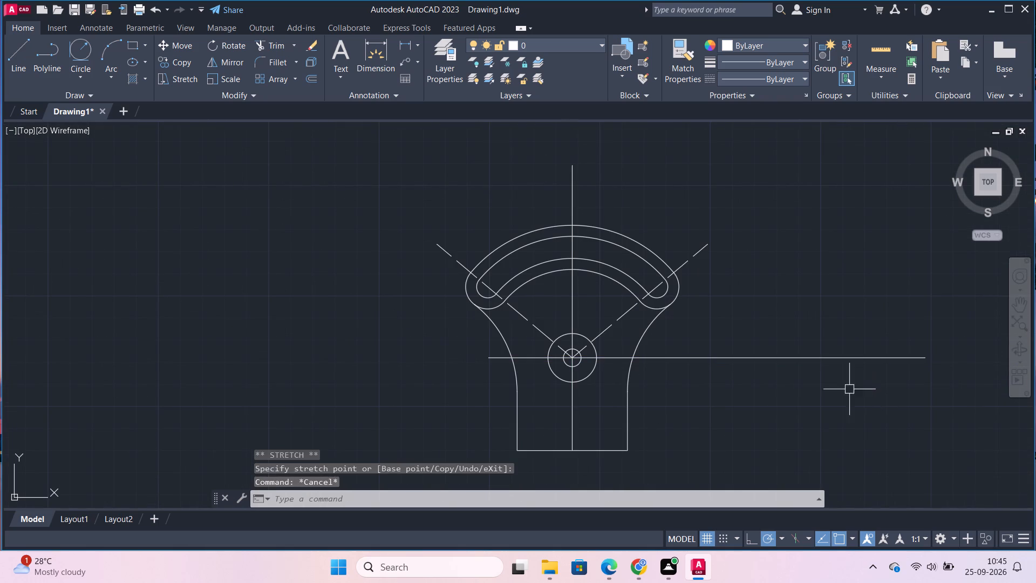
Offset the stem's bottom line 10 upward, inside the stem.
middle_drag(840, 408, 834, 399)
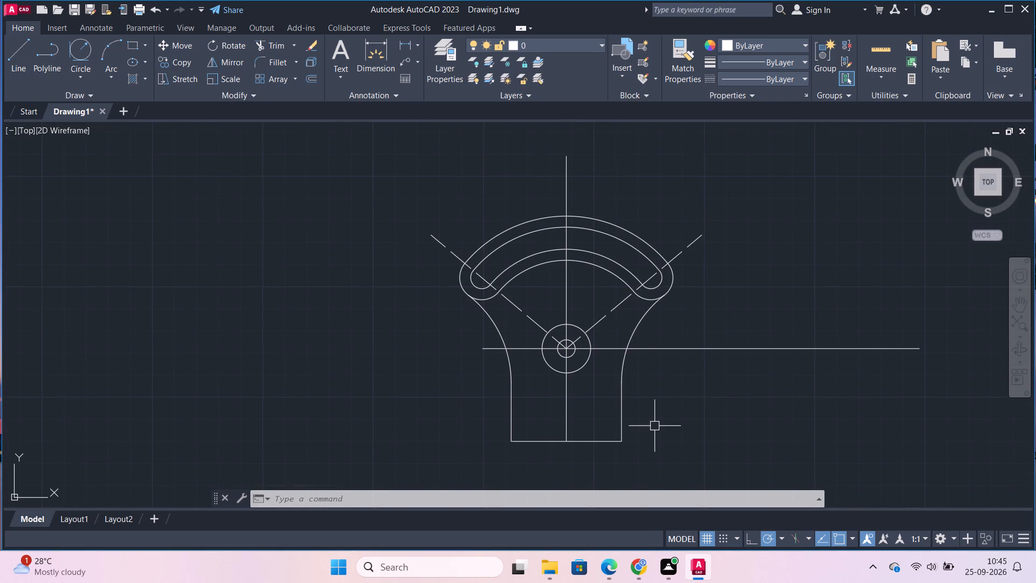
key(o)
key(Return)
key(Return)
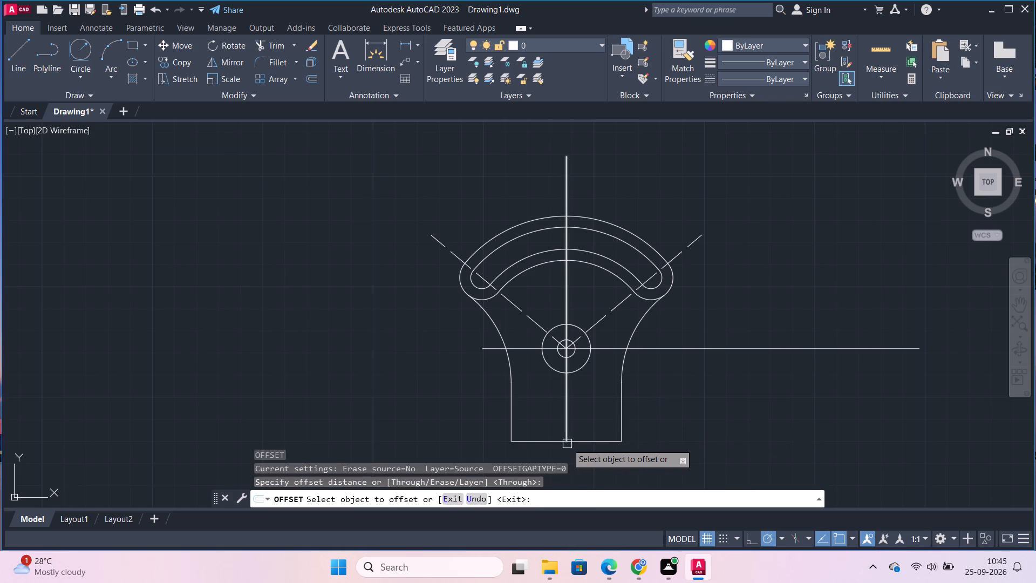
click(578, 442)
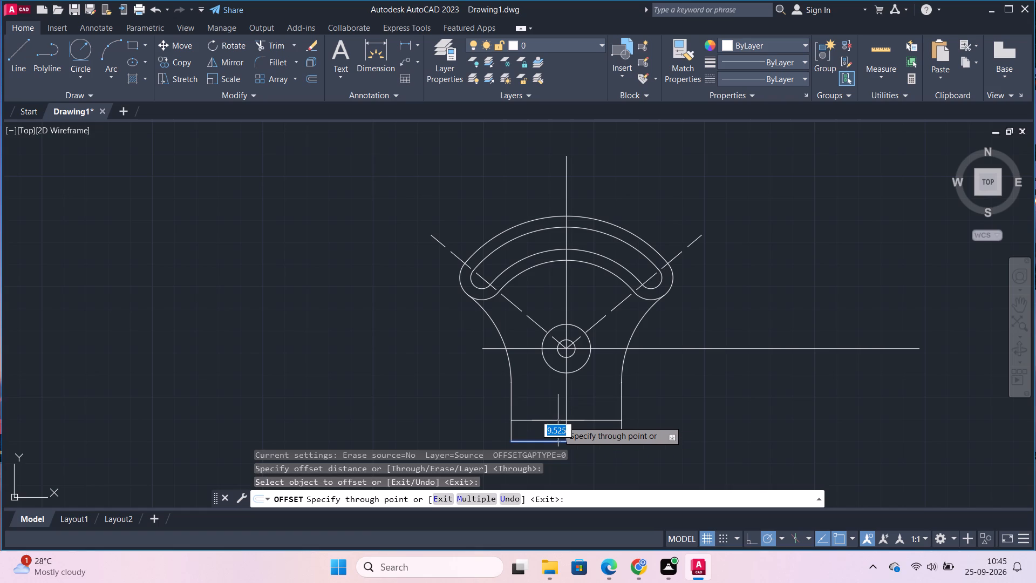
text(10)
key(Return)
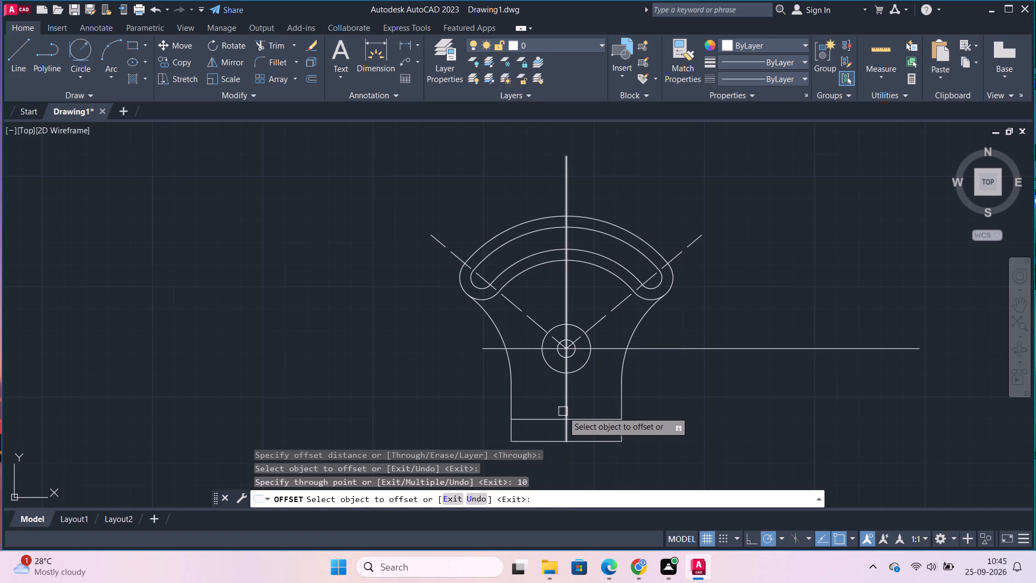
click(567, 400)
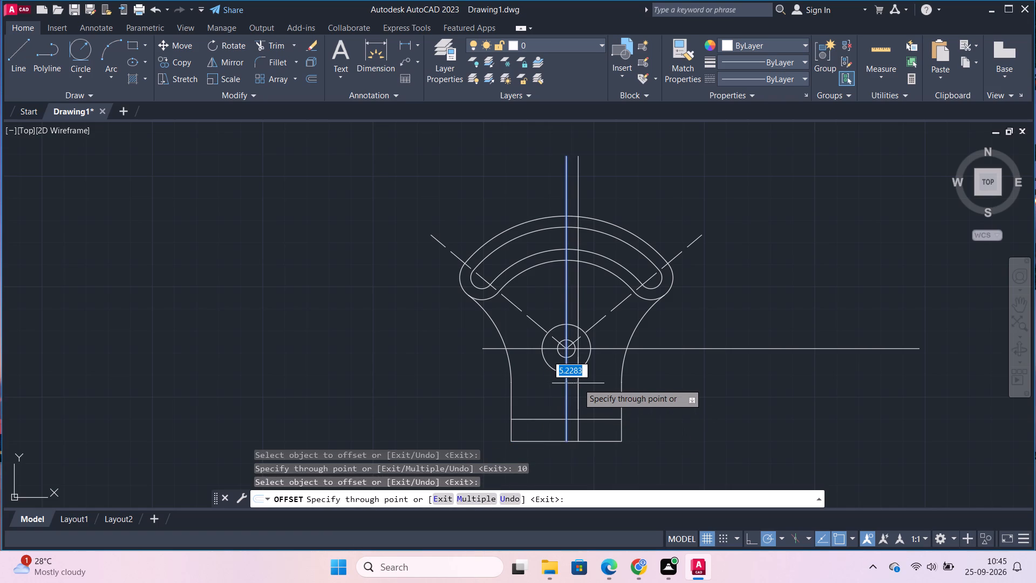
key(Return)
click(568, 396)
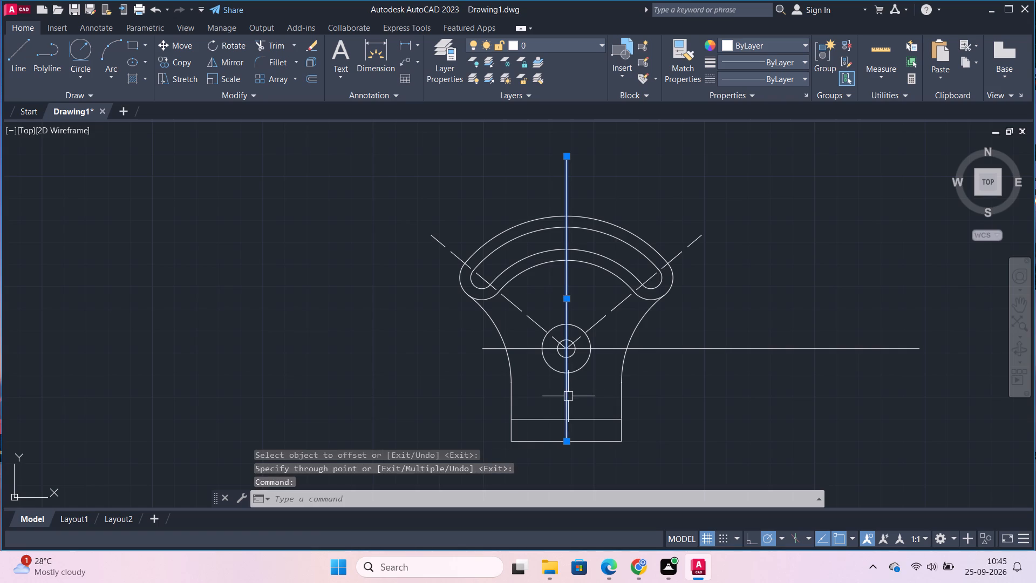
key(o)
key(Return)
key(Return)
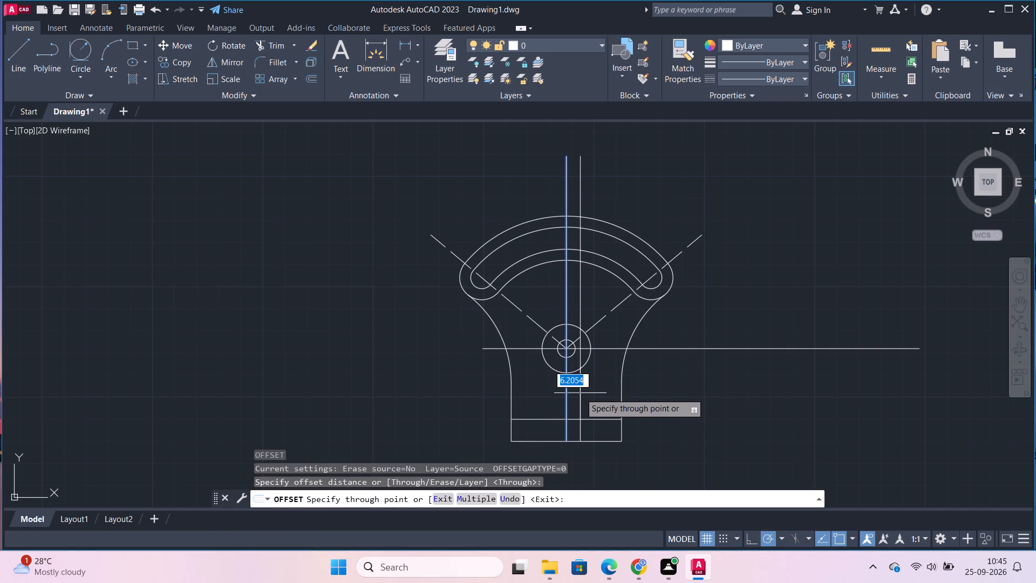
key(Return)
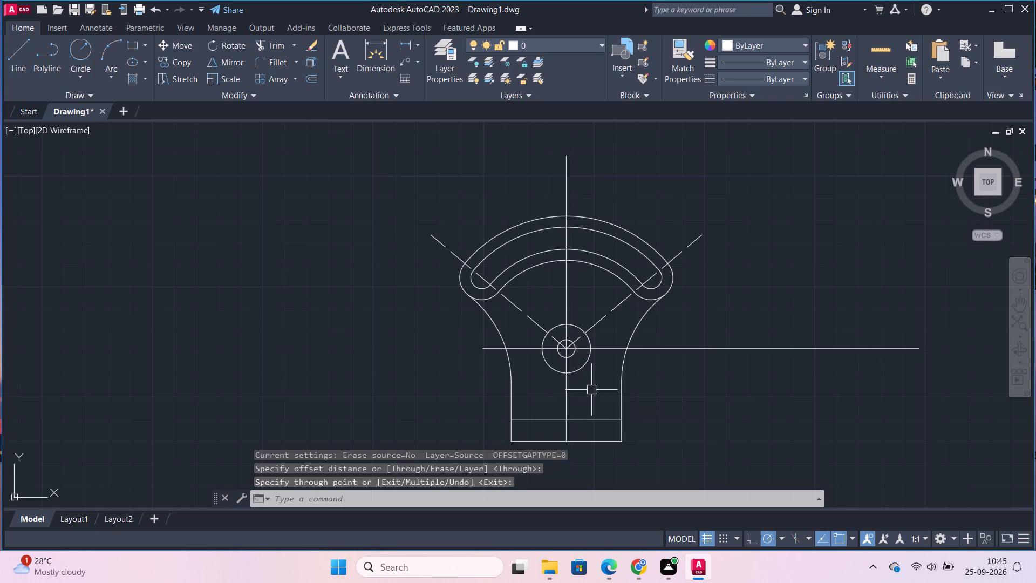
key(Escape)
Offset the vertical centre line 8 to its right.
key(o)
key(Return)
key(Return)
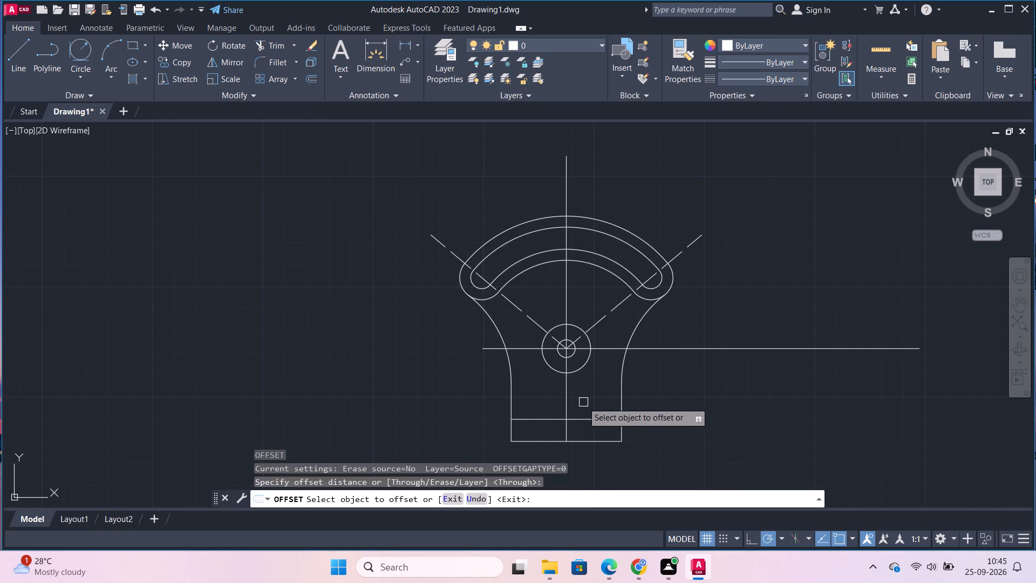
click(565, 397)
key(8)
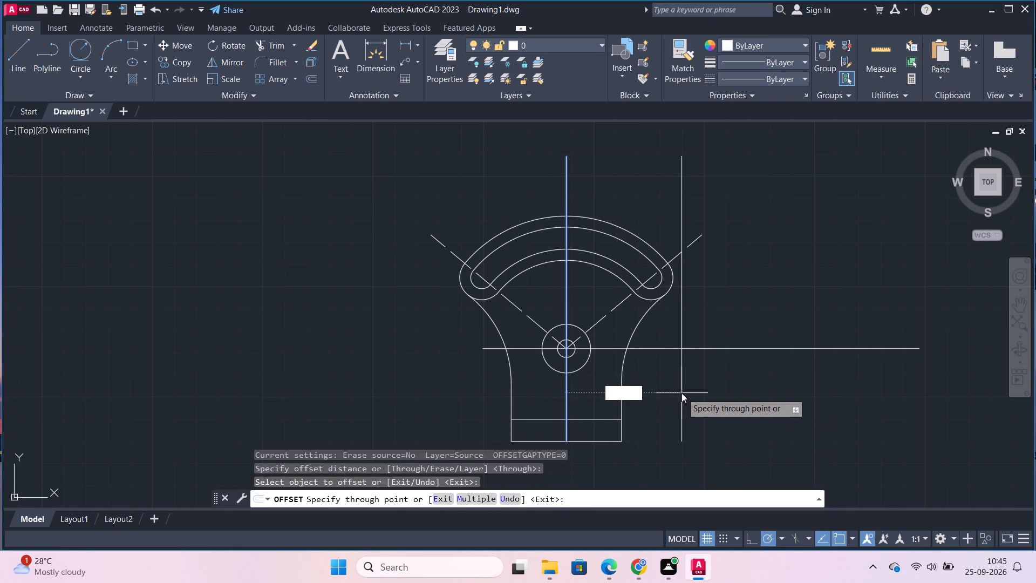
key(Return)
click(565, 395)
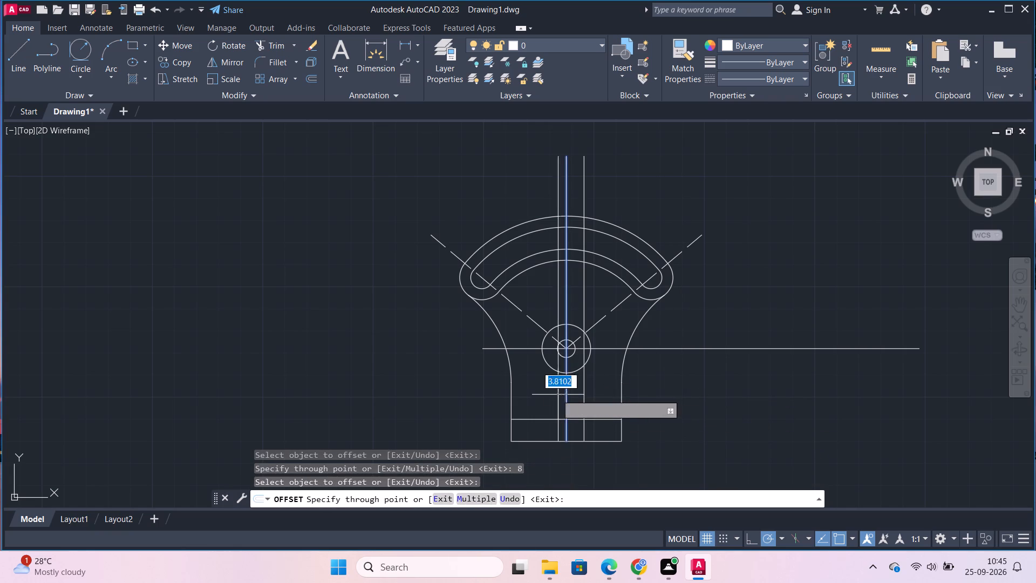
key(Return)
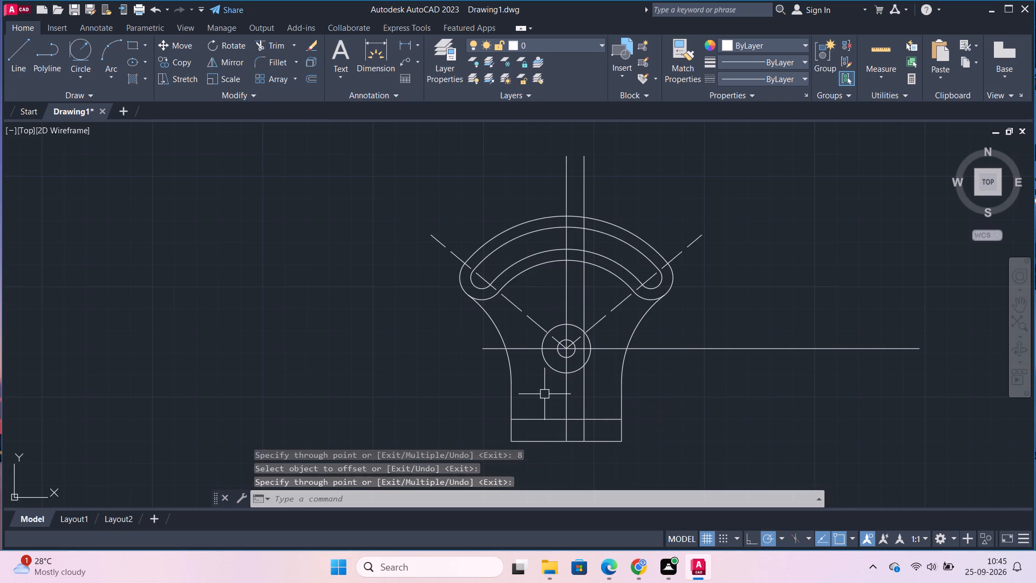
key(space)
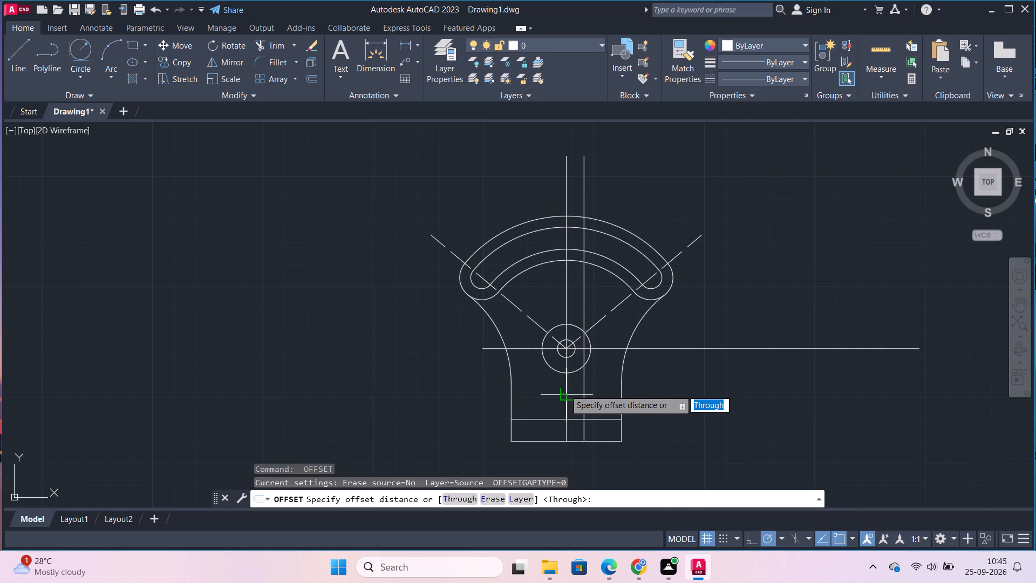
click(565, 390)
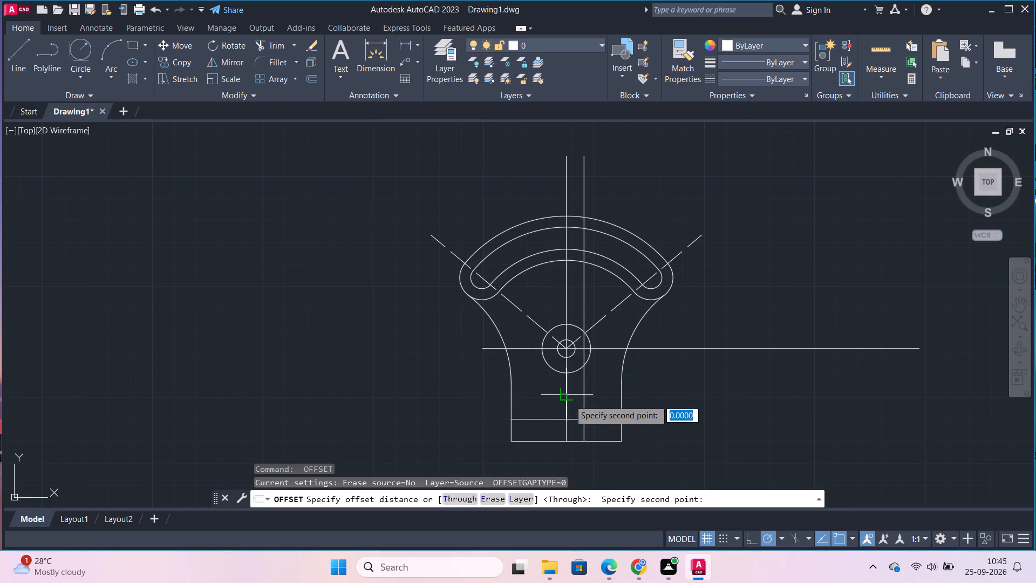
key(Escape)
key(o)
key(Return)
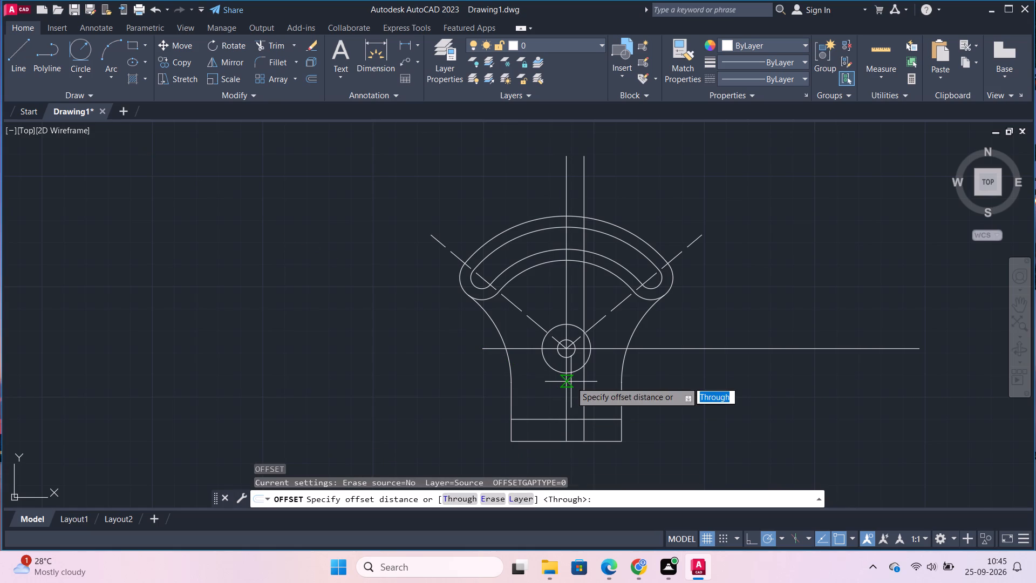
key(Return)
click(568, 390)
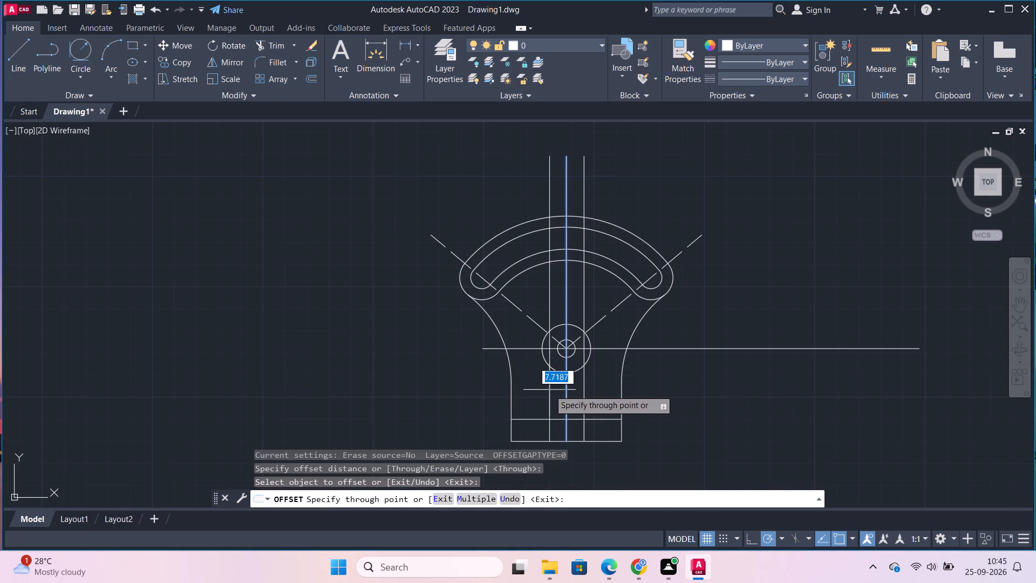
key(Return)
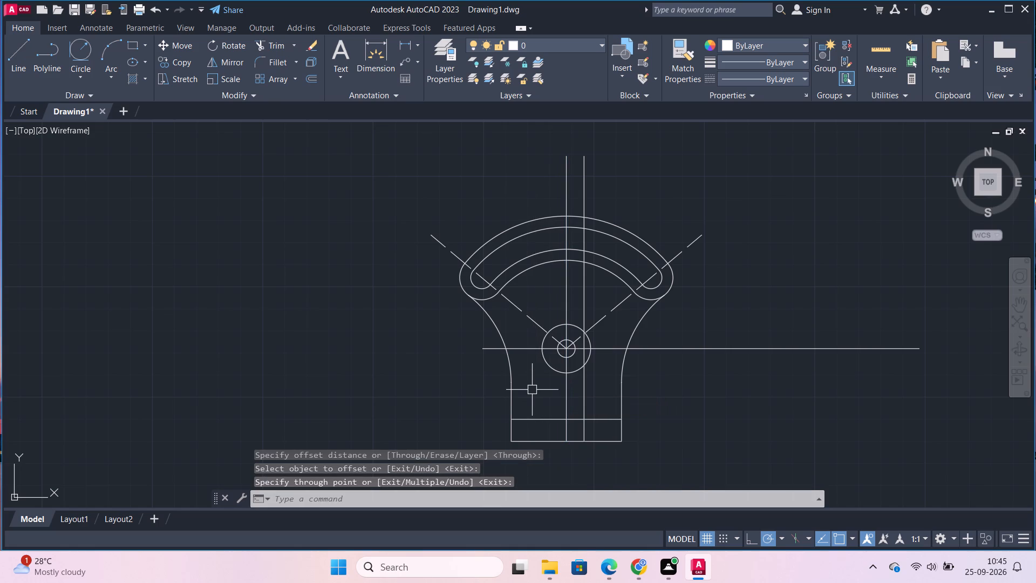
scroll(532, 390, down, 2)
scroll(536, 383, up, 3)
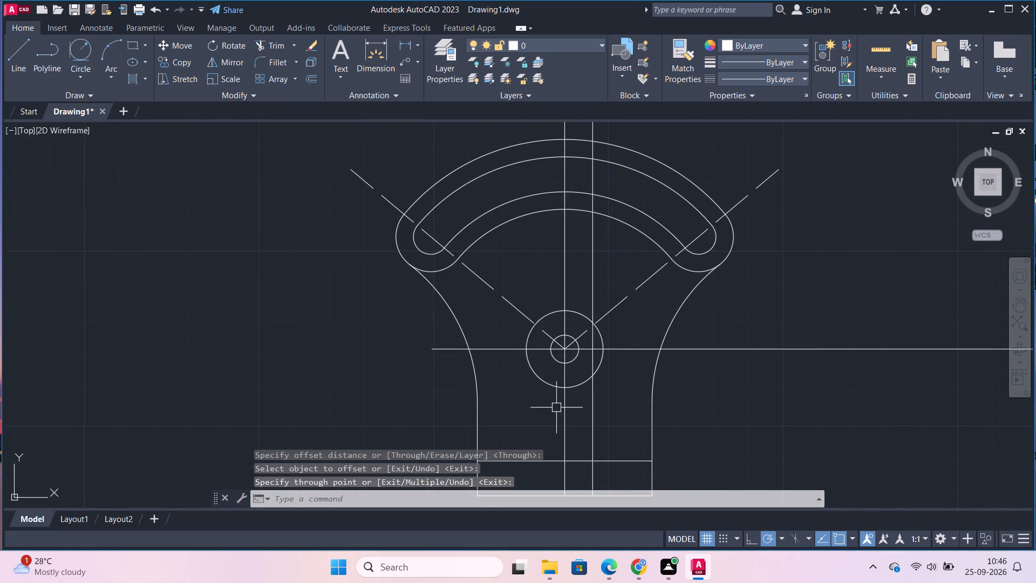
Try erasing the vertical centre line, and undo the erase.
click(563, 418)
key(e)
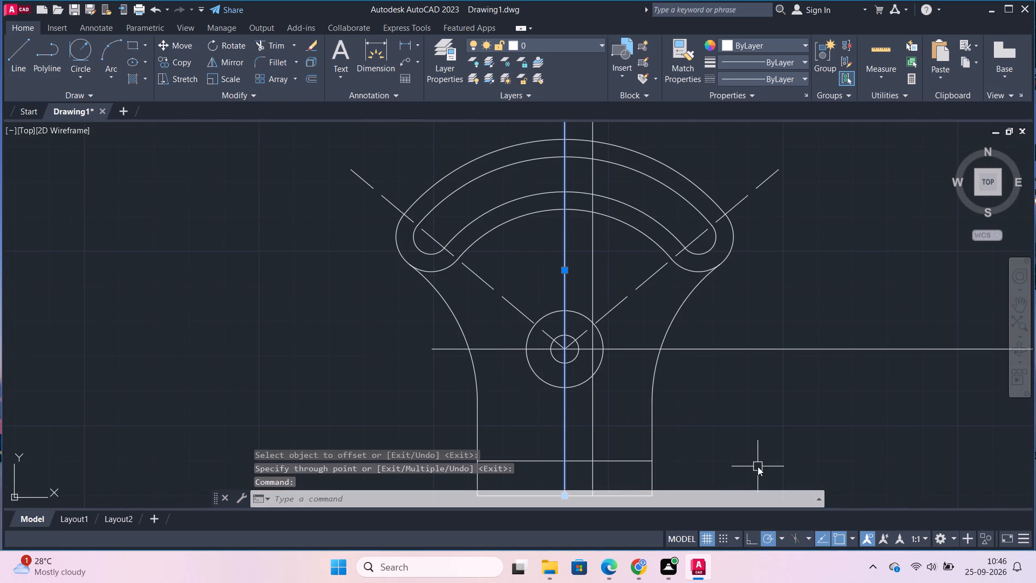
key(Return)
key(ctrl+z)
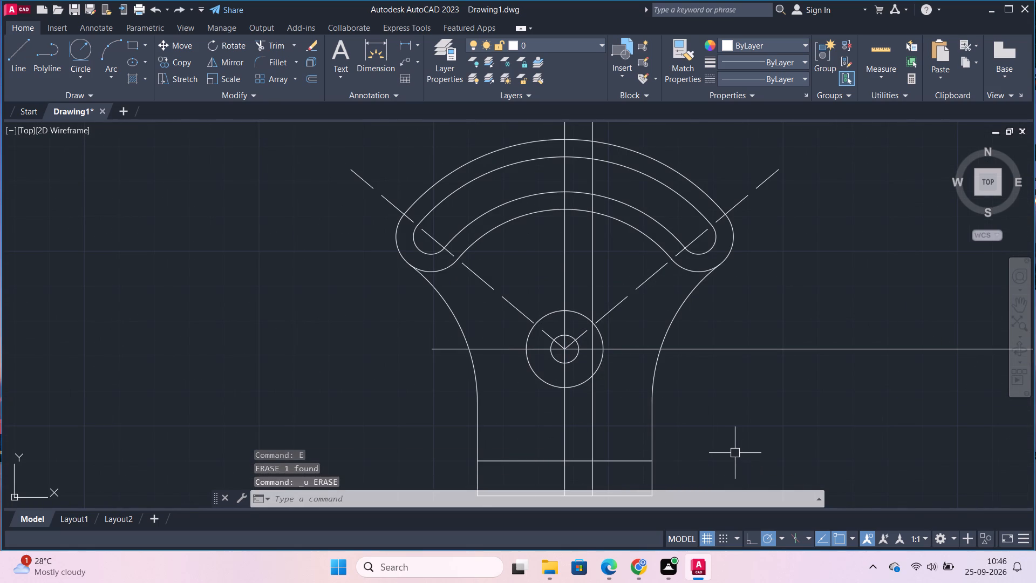
Offset the vertical centre line 8 to its left.
key(o)
key(Return)
key(Return)
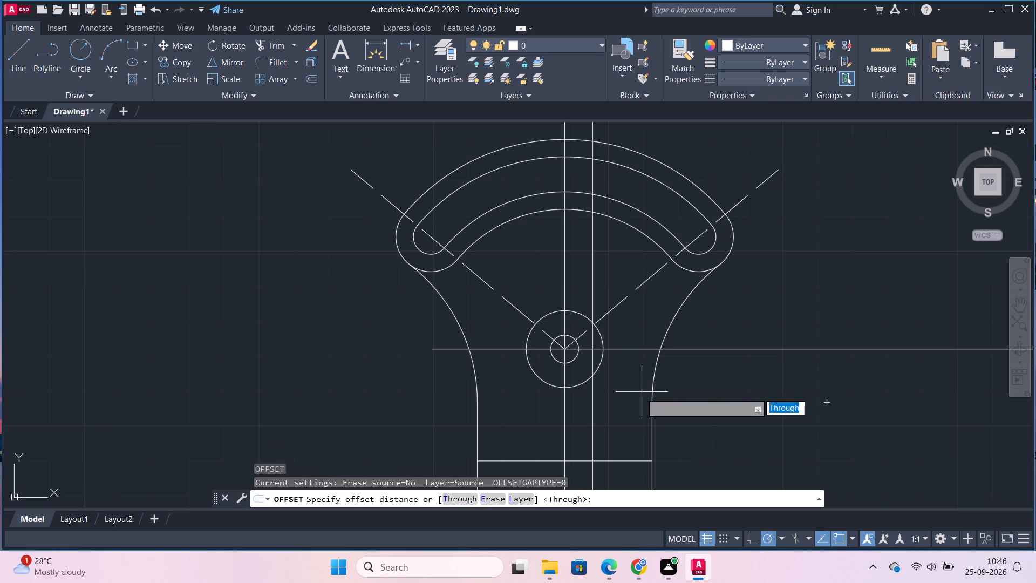
click(568, 422)
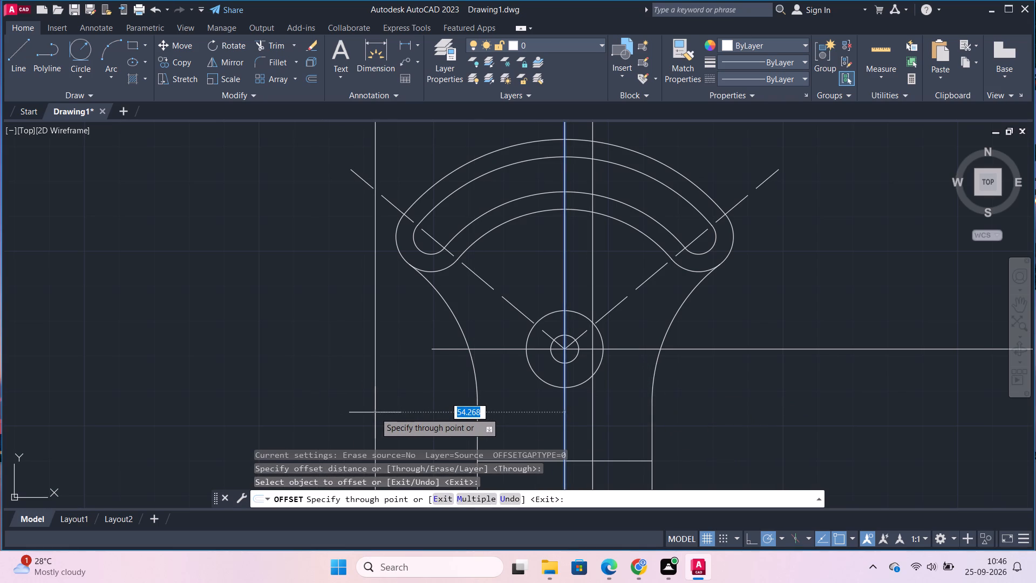
scroll(375, 412, down, 1)
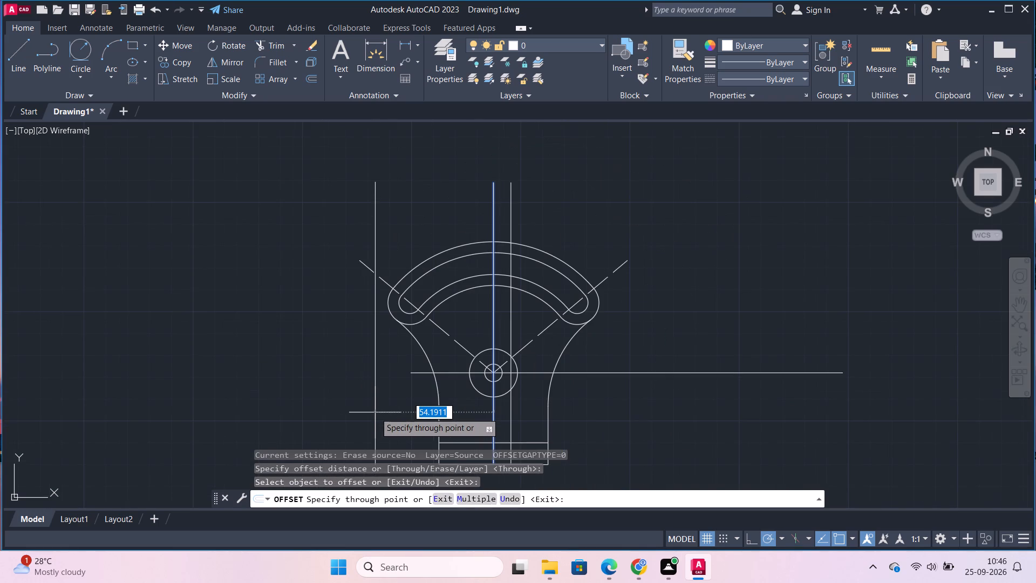
key(8)
key(Return)
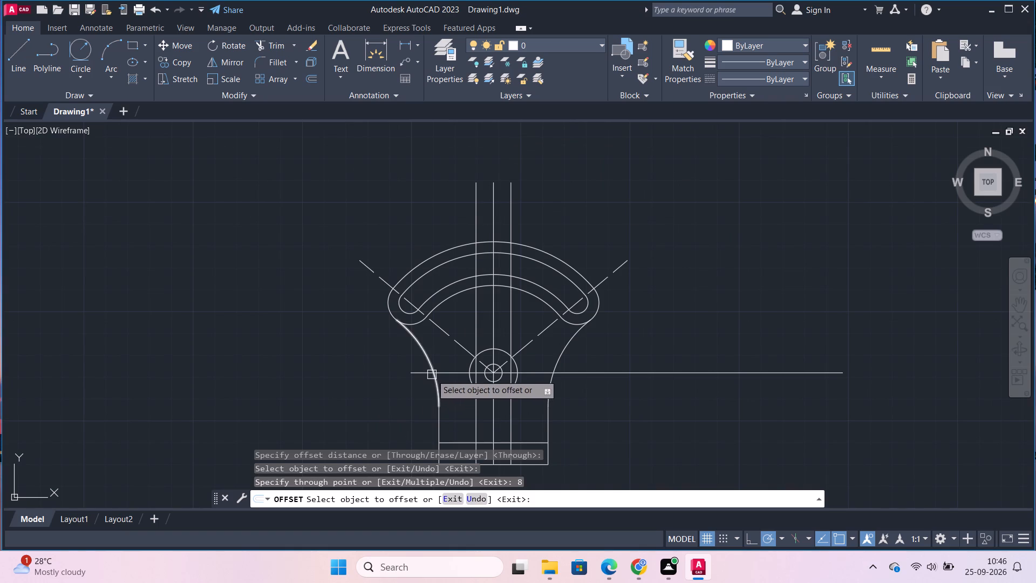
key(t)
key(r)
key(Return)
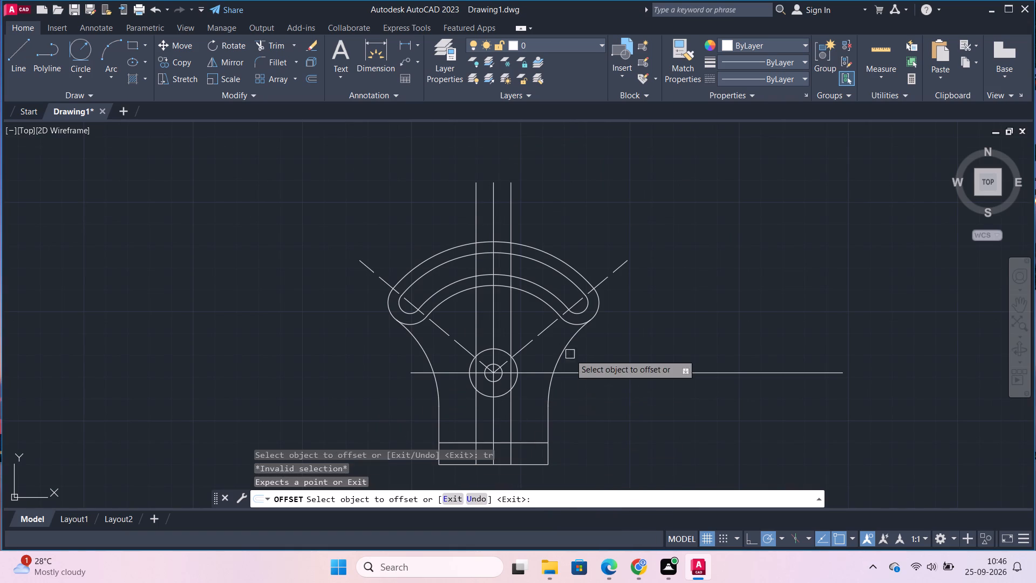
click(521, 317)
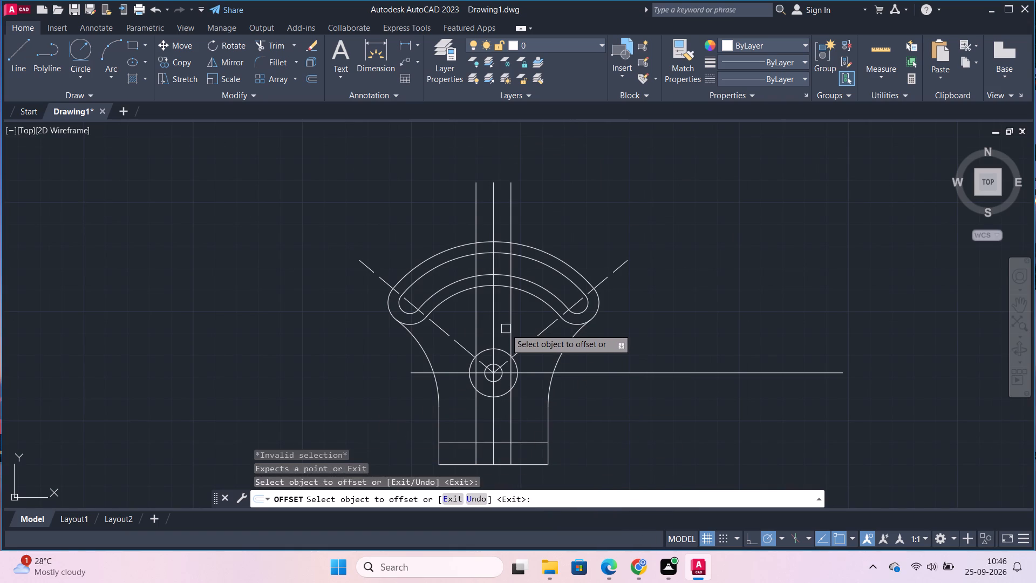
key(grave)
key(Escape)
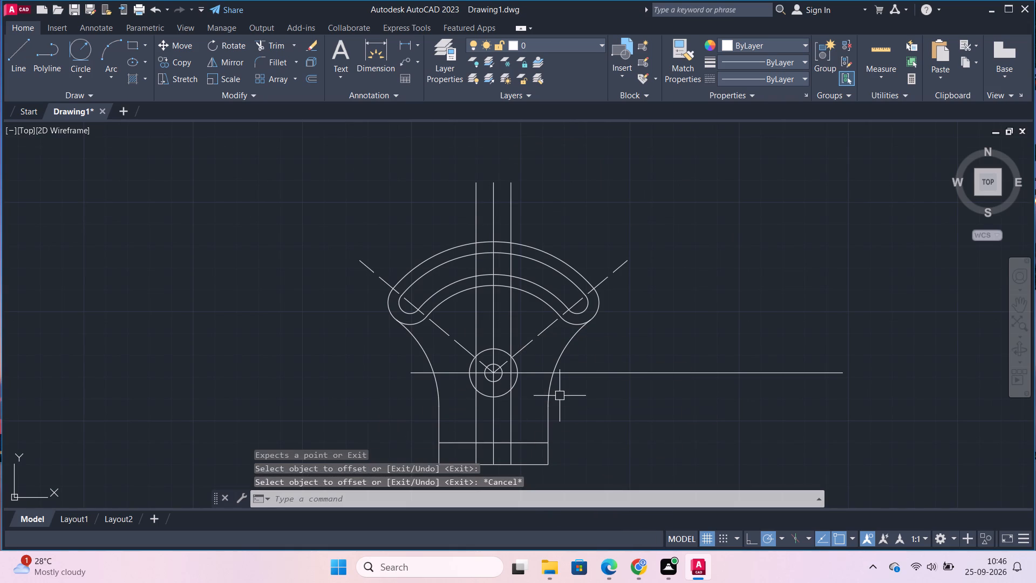
Trim both vertical offset lines between the slot's innermost arc and the larger circle, and everywhere inside that circle.
text(tr)
key(Return)
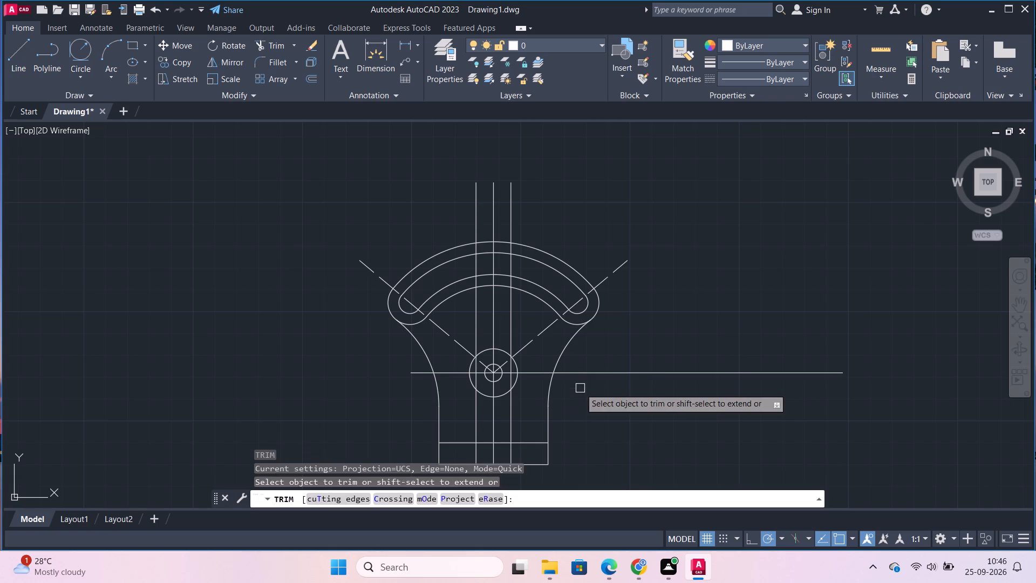
scroll(497, 312, up, 2)
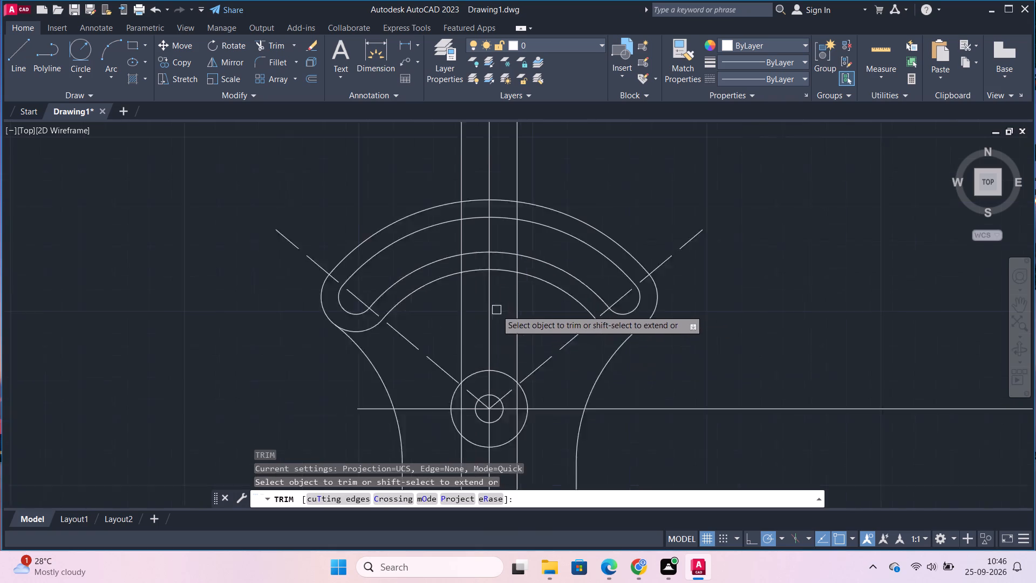
click(529, 374)
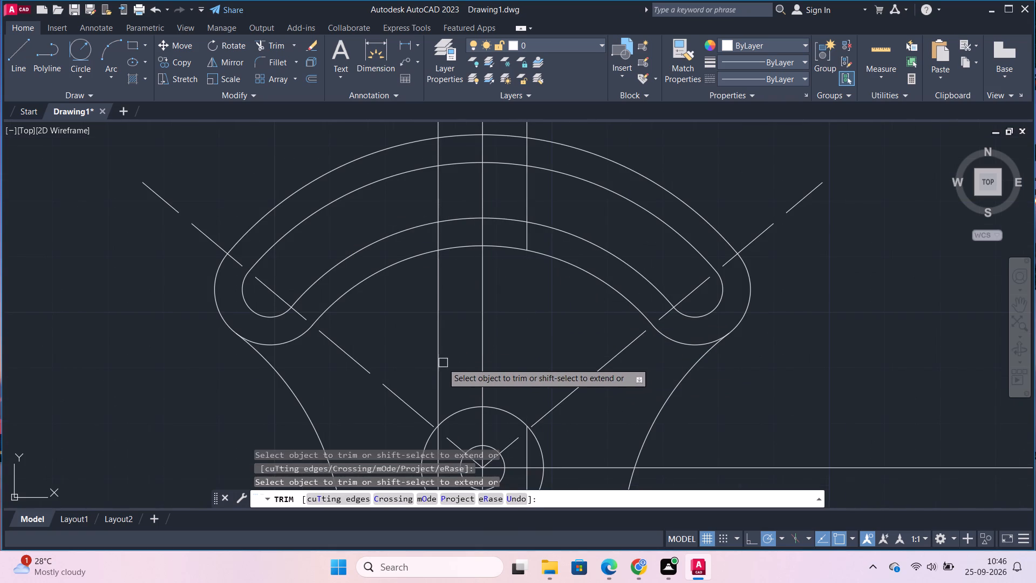
click(442, 365)
scroll(468, 368, down, 2)
scroll(464, 415, up, 2)
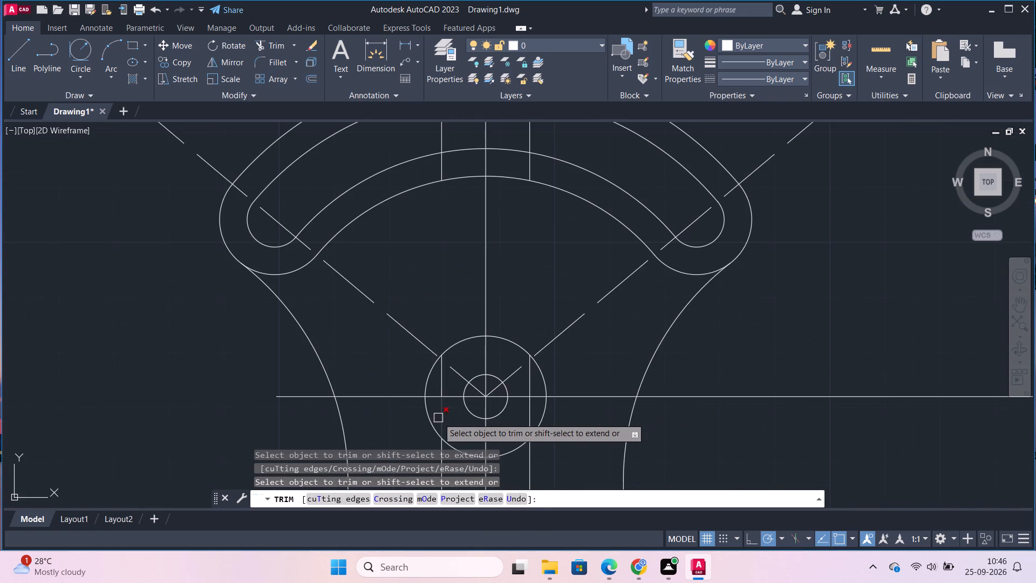
click(438, 418)
click(443, 388)
scroll(453, 366, up, 2)
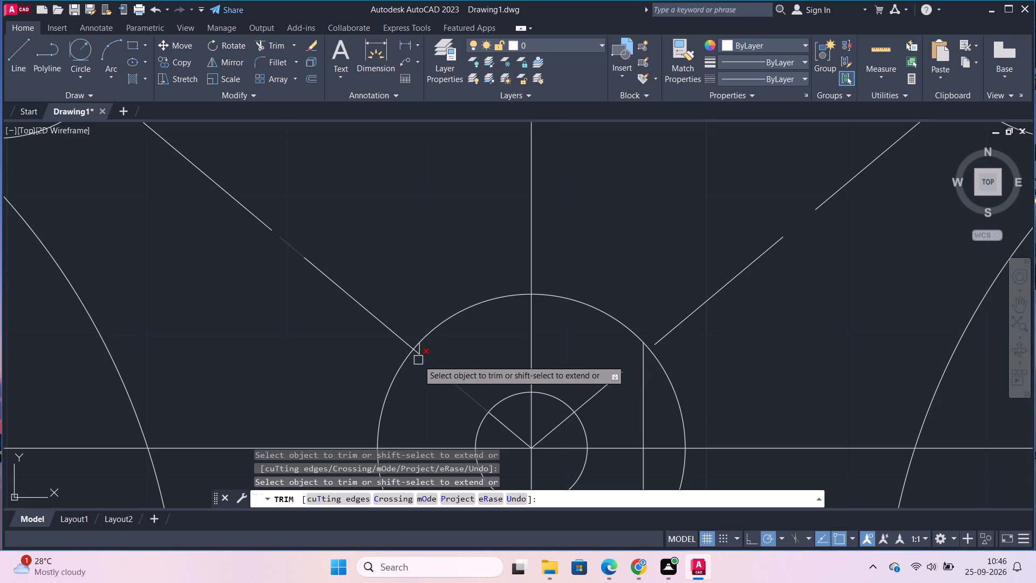
scroll(421, 353, up, 2)
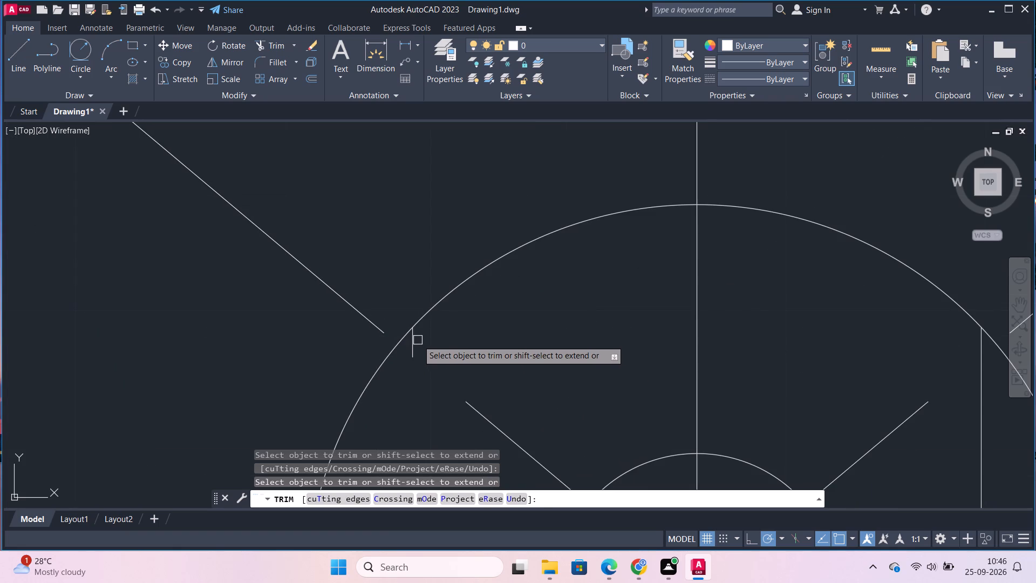
click(418, 343)
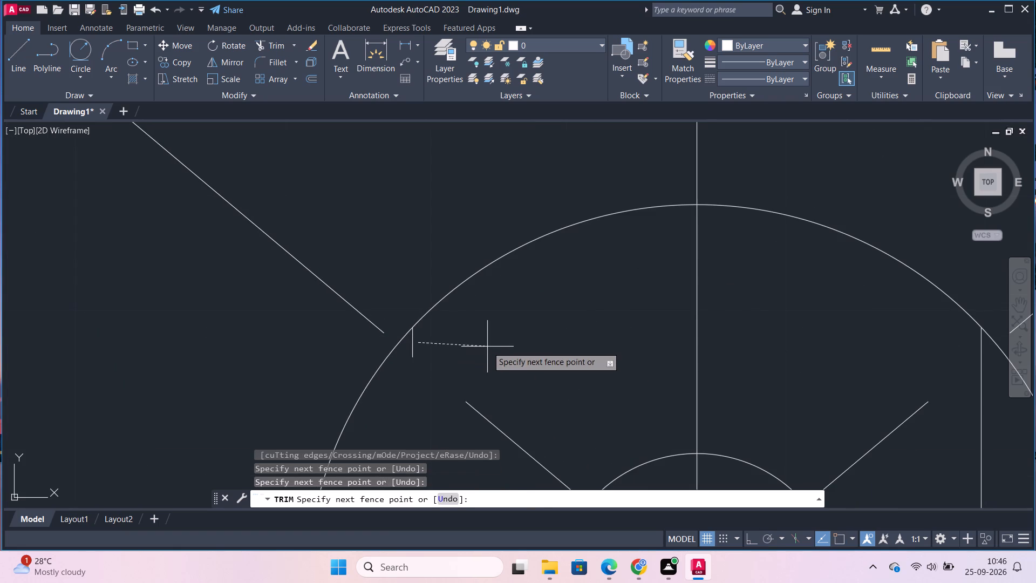
click(408, 344)
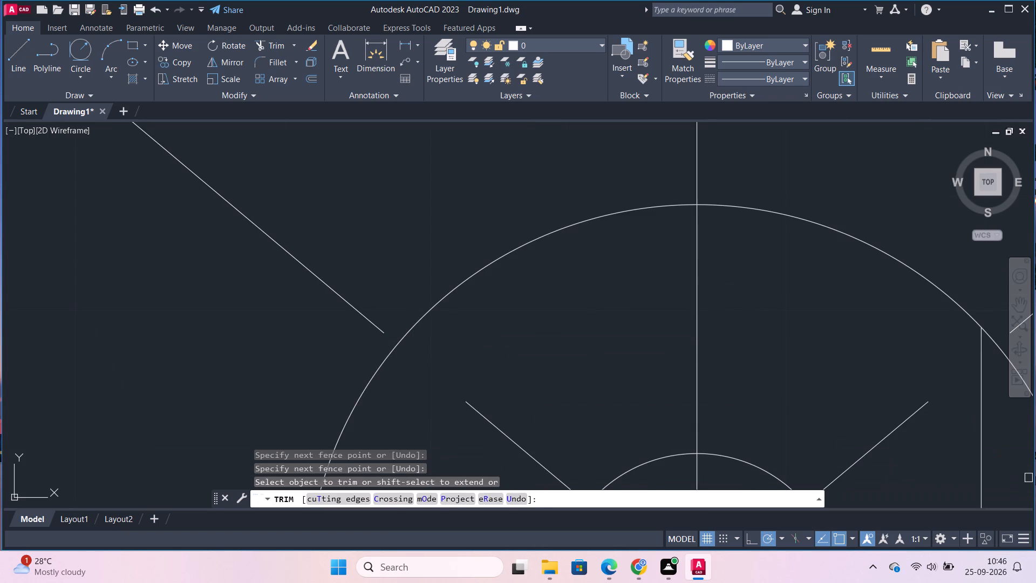
click(980, 482)
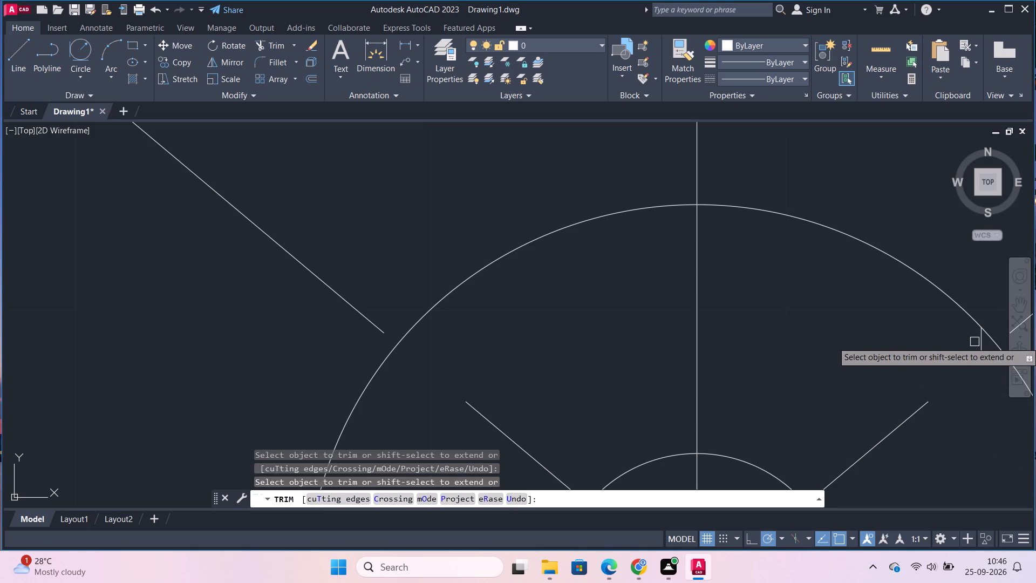
click(982, 342)
Trim both vertical offset lines between the stem's inner horizontal line and its bottom line.
scroll(925, 354, down, 3)
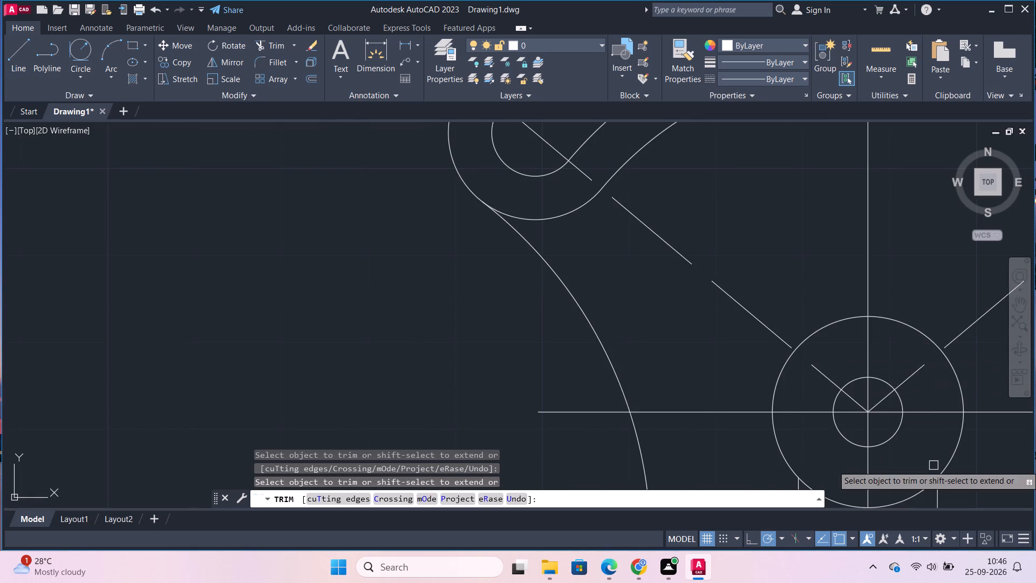
middle_drag(932, 465, 831, 301)
scroll(782, 416, down, 2)
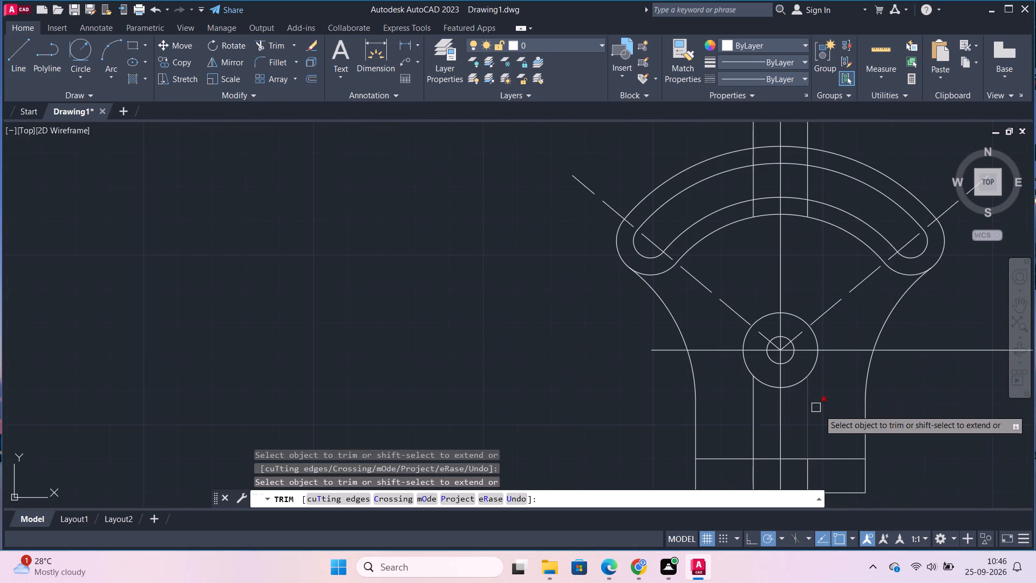
scroll(830, 423, up, 1)
middle_drag(830, 423, 833, 226)
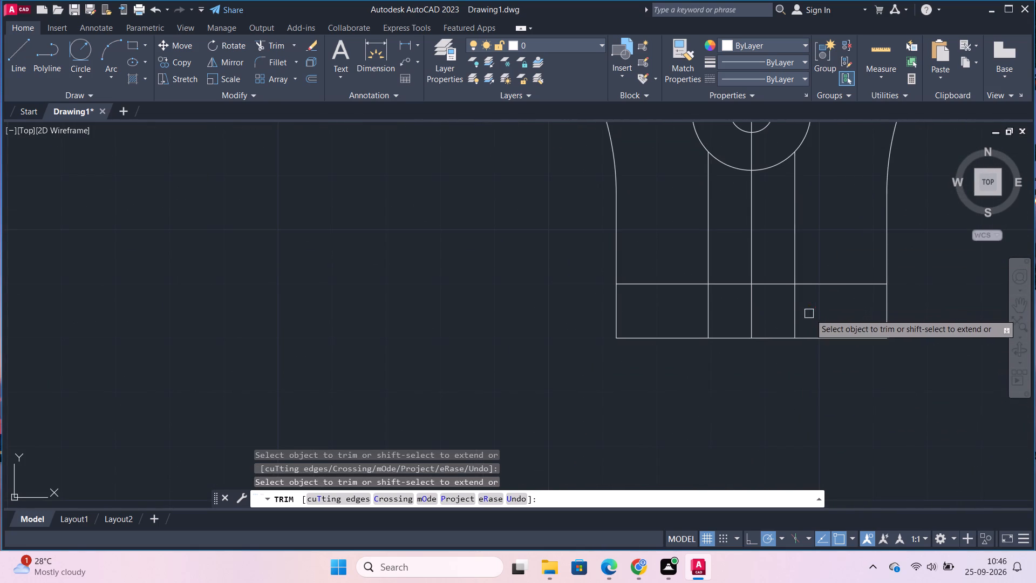
drag(816, 313, 784, 313)
drag(722, 315, 692, 313)
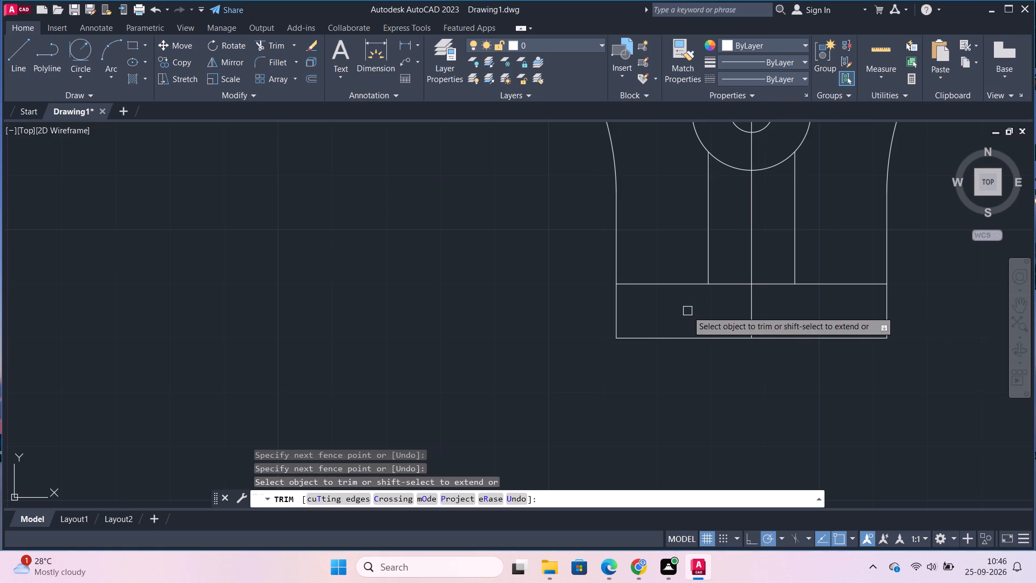
key(Escape)
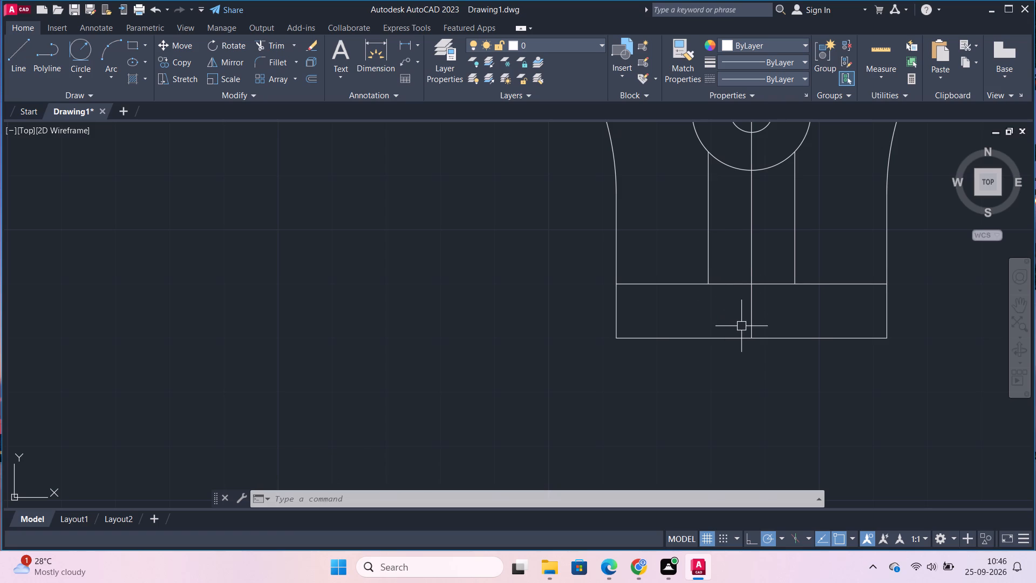
Offset the trimmed vertical line left of the centre line 8 outward, toward the stem's left edge.
click(706, 262)
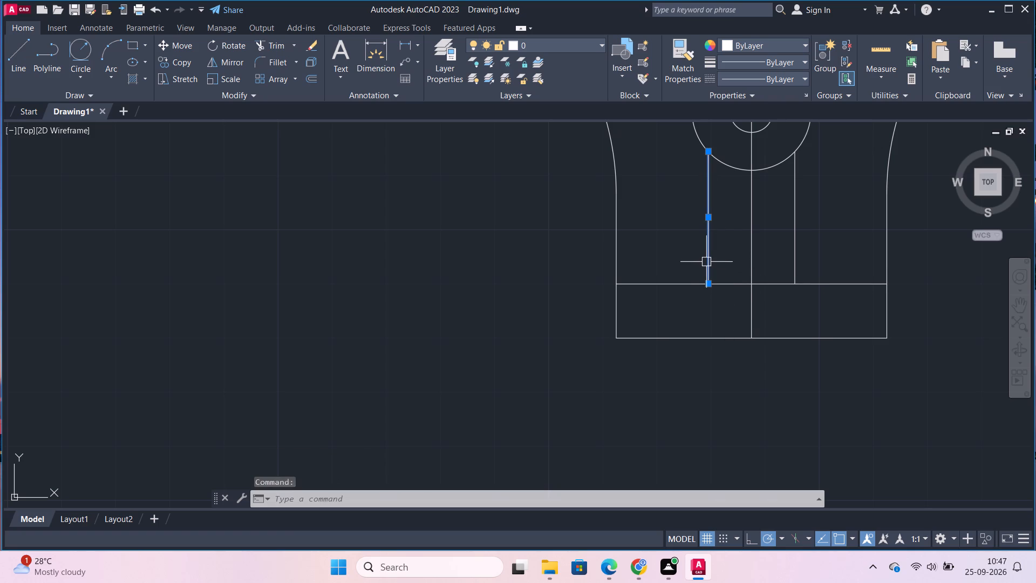
key(o)
key(Return)
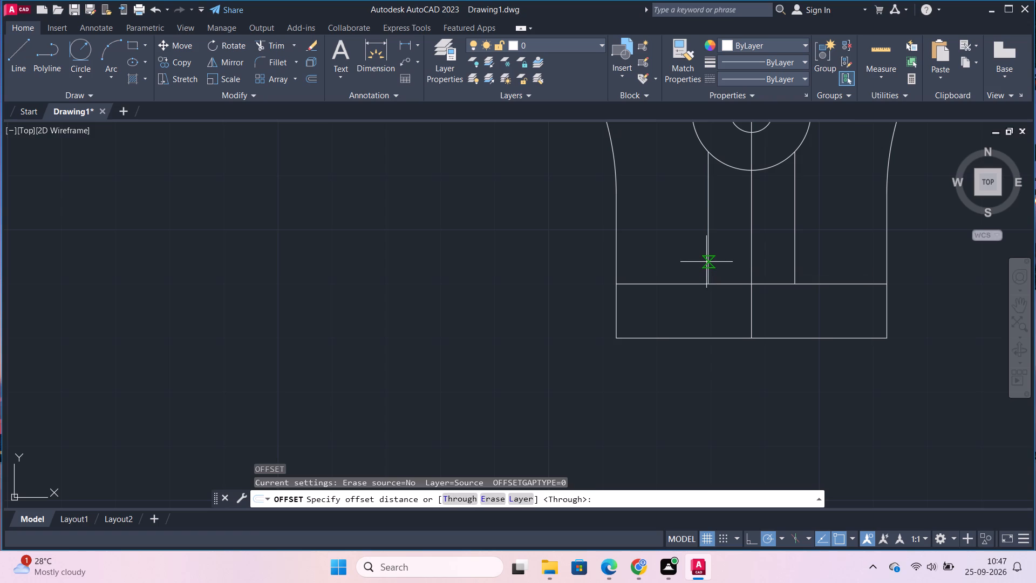
key(Return)
key(8)
key(Return)
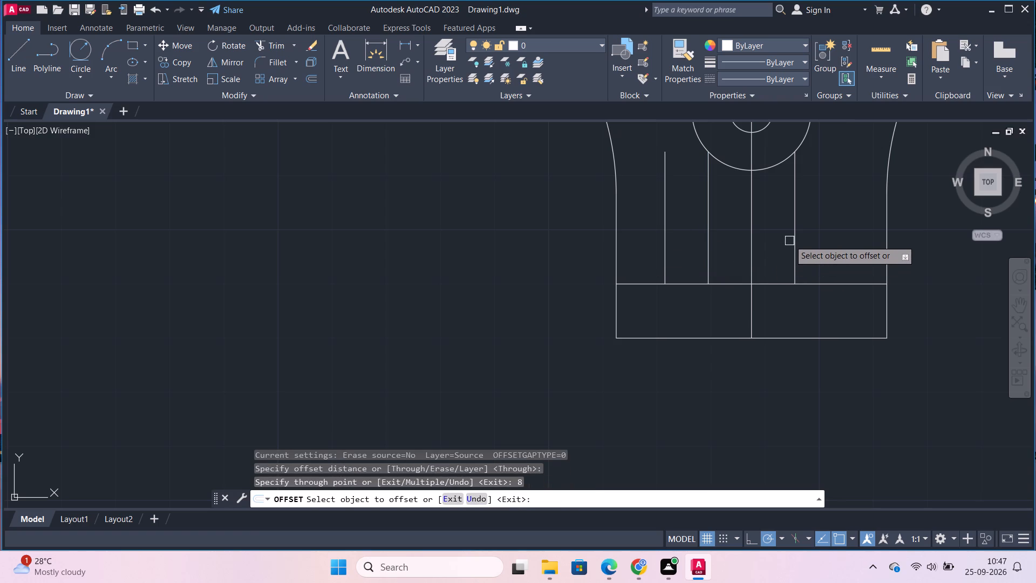
Offset the trimmed vertical line right of the centre line 8 outward, toward the stem's right edge.
click(796, 221)
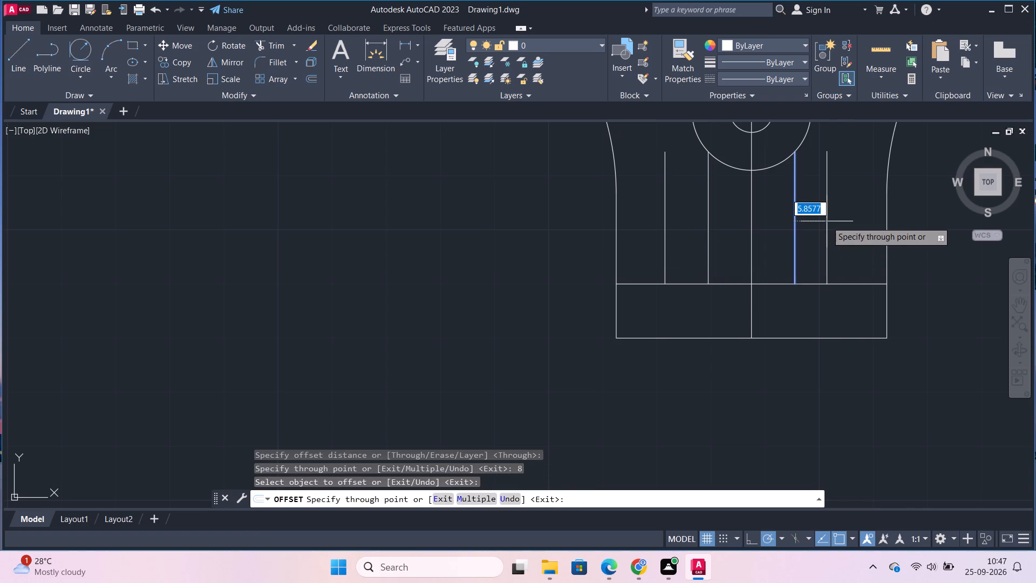
key(8)
key(Return)
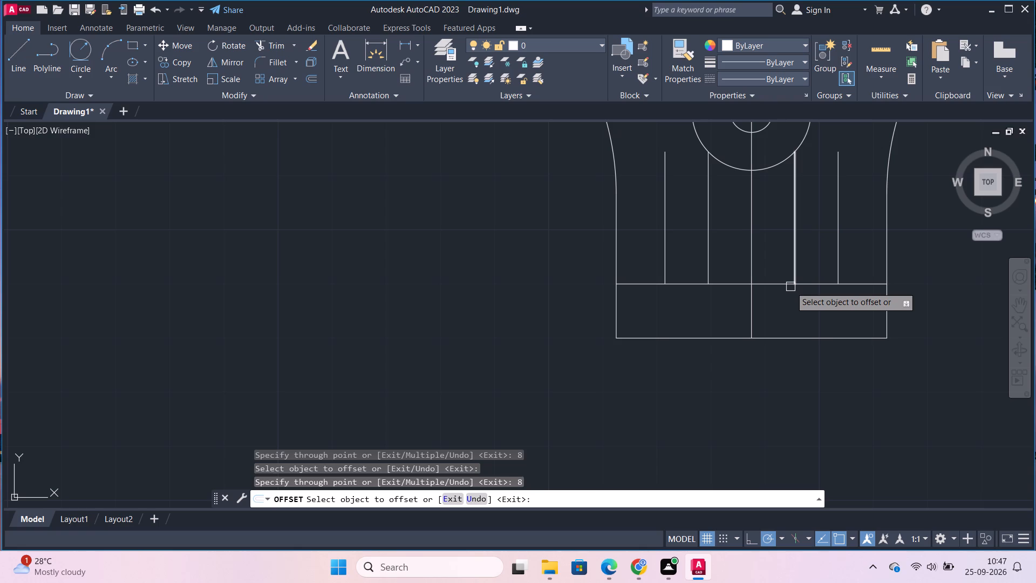
key(Escape)
Extend the two outer vertical offset lines down to the stem's bottom line.
text(ex)
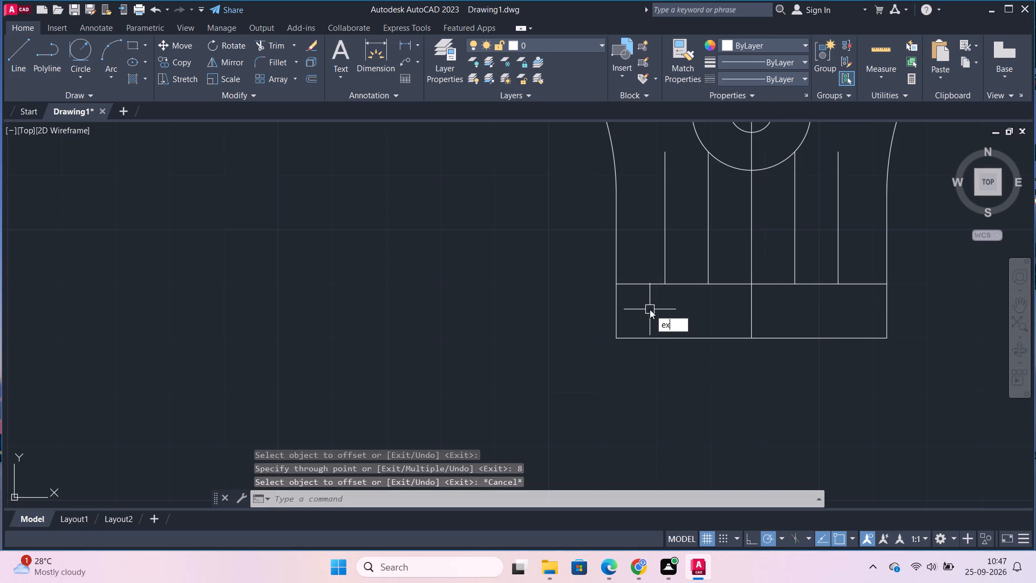
key(Return)
click(670, 248)
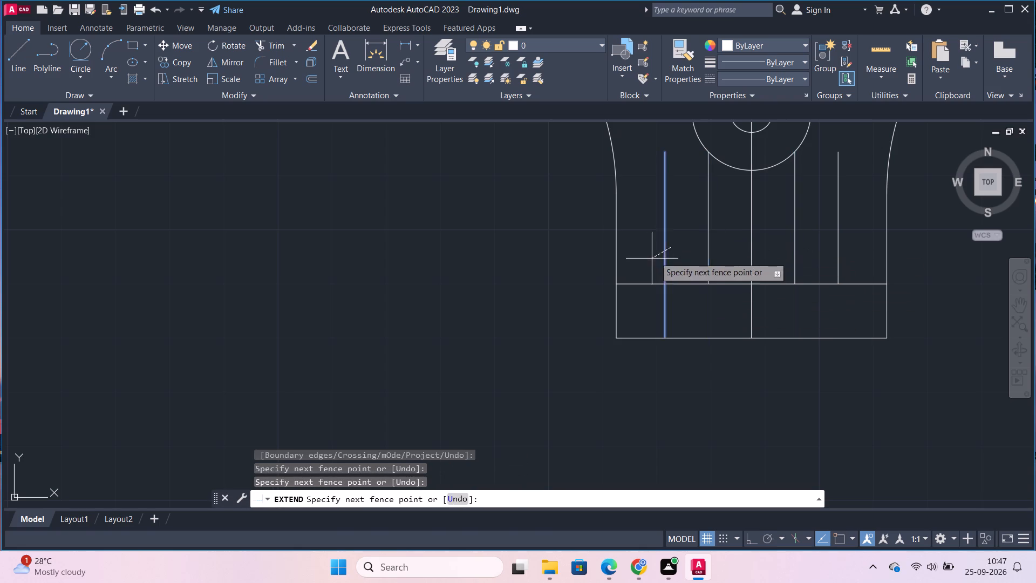
click(667, 248)
click(667, 248)
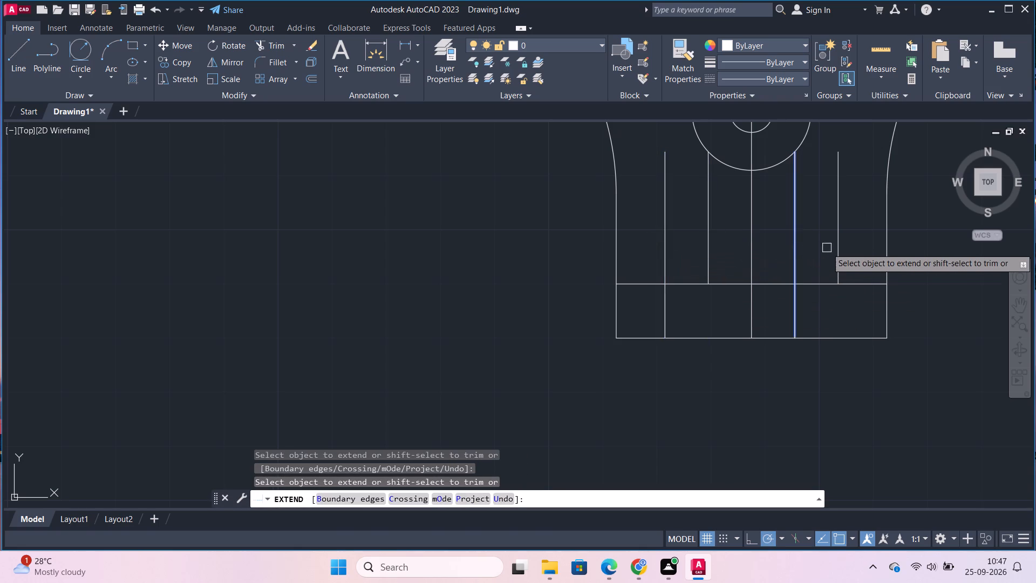
click(841, 242)
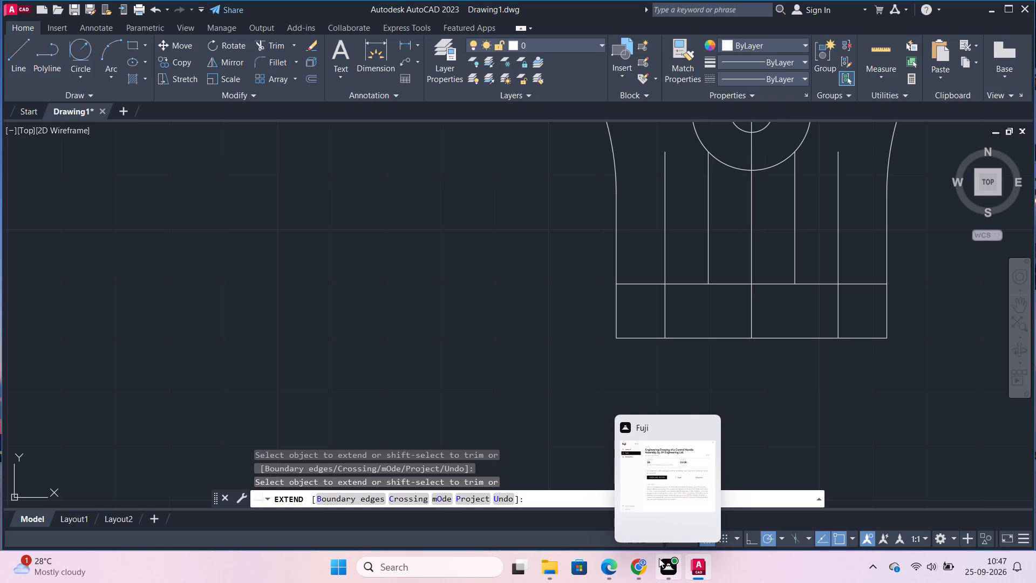
key(space)
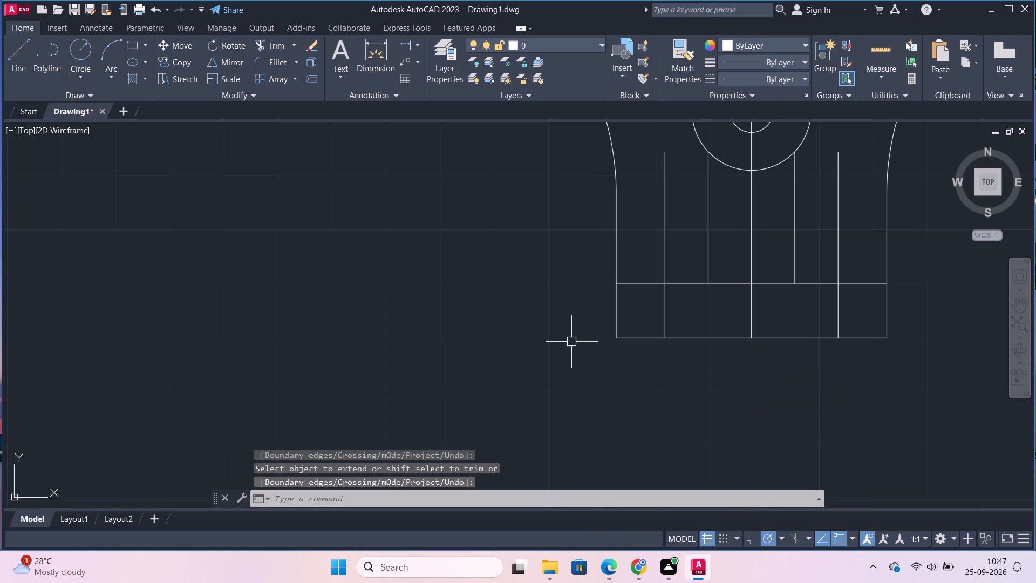
Trim the two outer vertical offset lines above the stem's inner horizontal line.
text(tr)
key(Return)
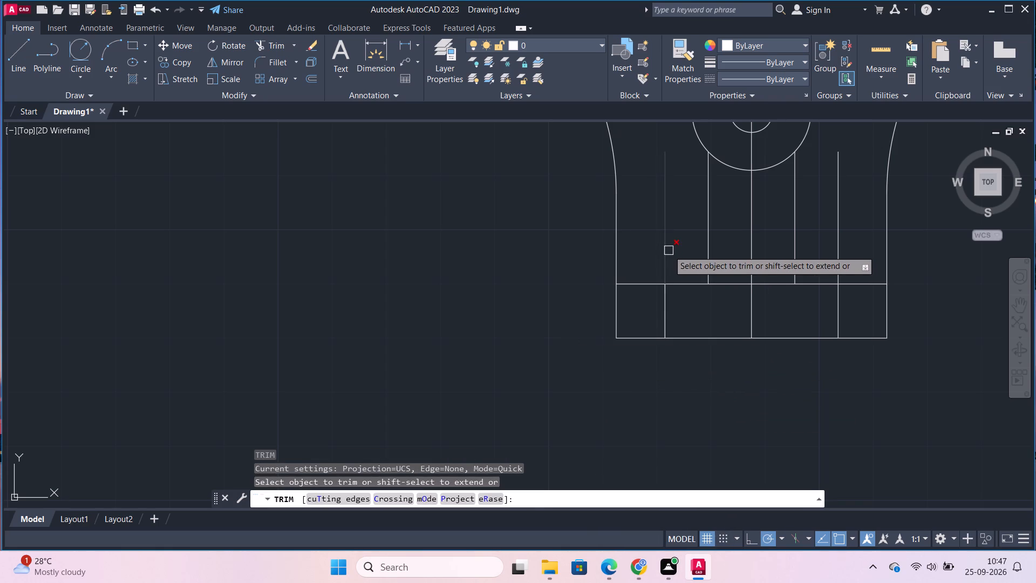
click(669, 250)
click(837, 241)
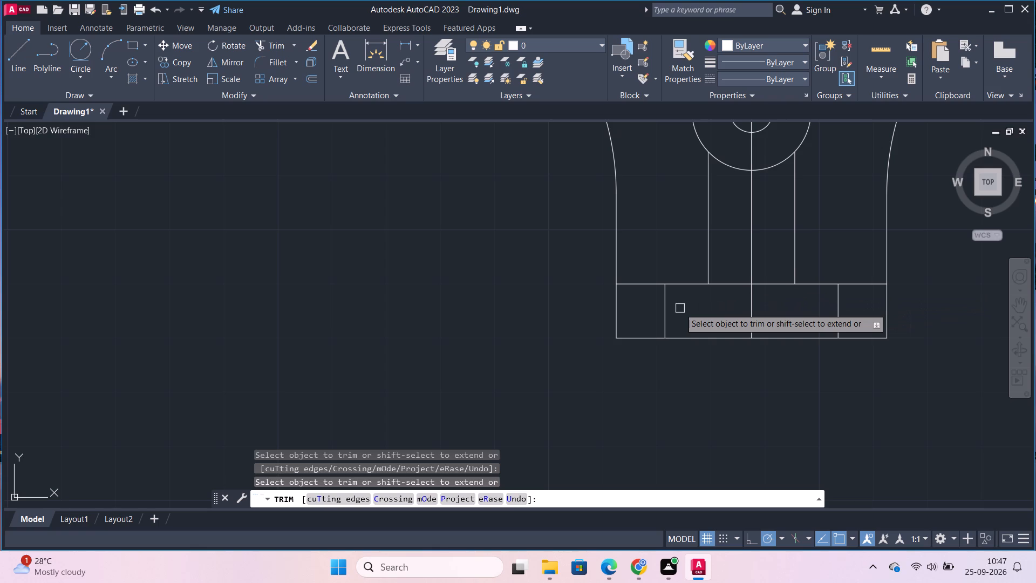
key(Escape)
Offset the short vertical line in the left part of the base strip 4 to each side.
key(o)
key(Return)
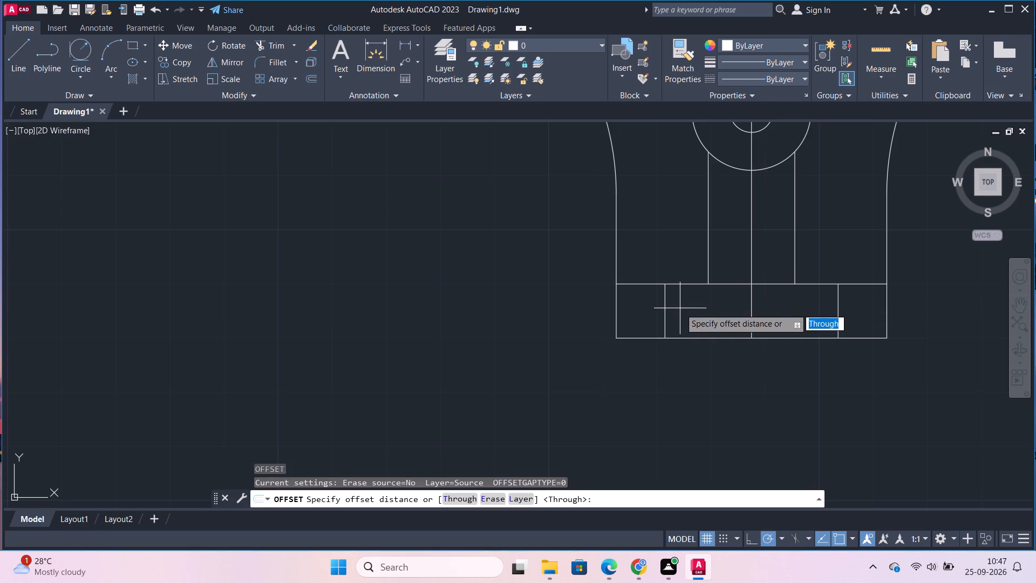
key(Return)
click(663, 306)
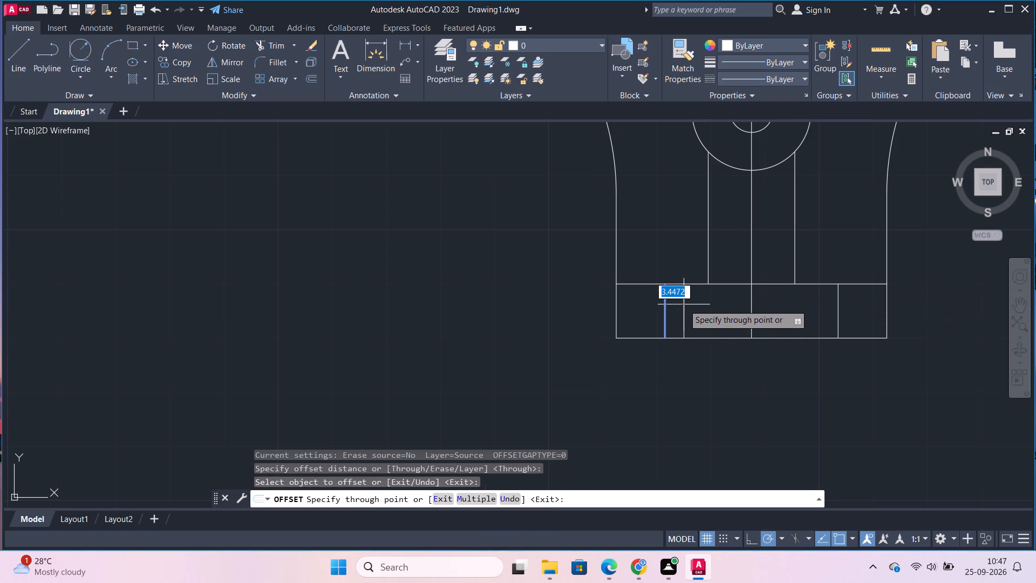
key(4)
key(Return)
click(665, 309)
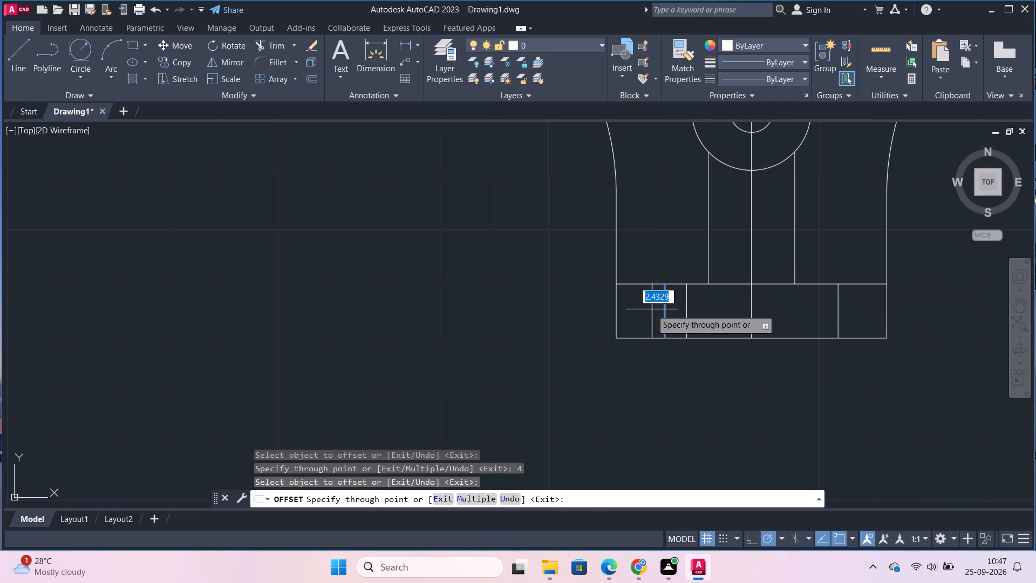
key(4)
key(Return)
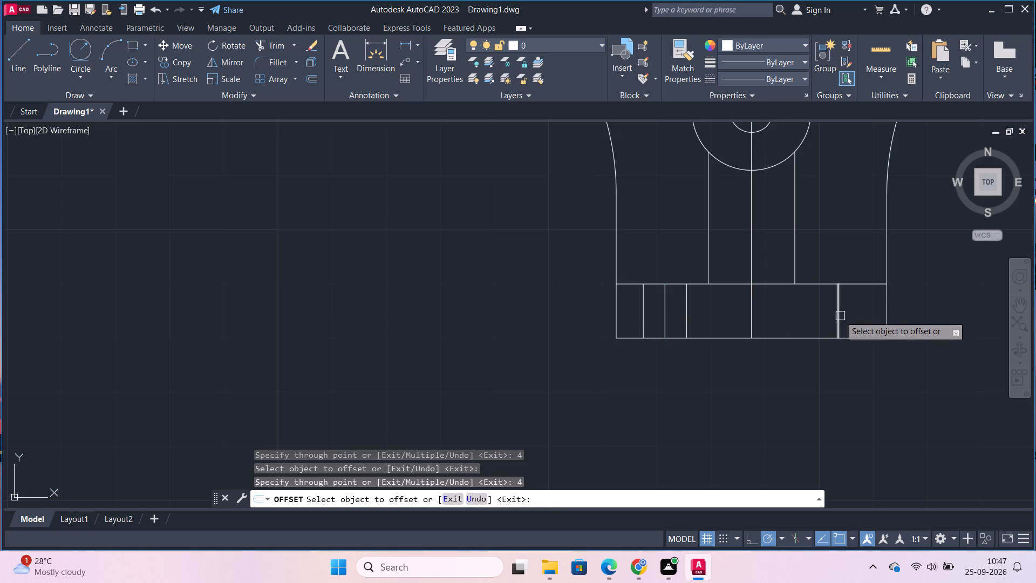
Offset the short vertical line in the right part of the base strip 4 to each side.
click(840, 316)
key(4)
key(Return)
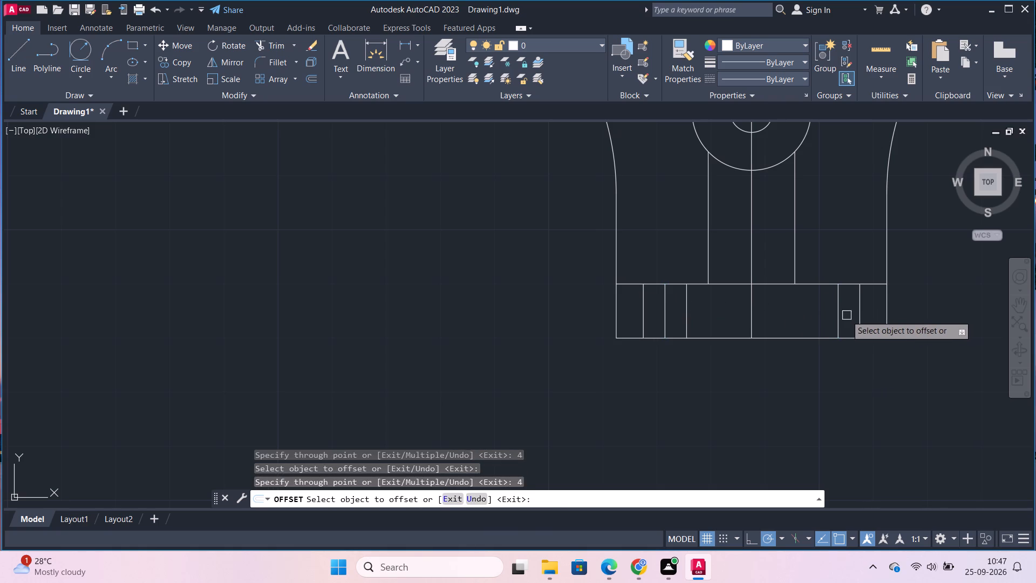
click(836, 316)
key(4)
key(Return)
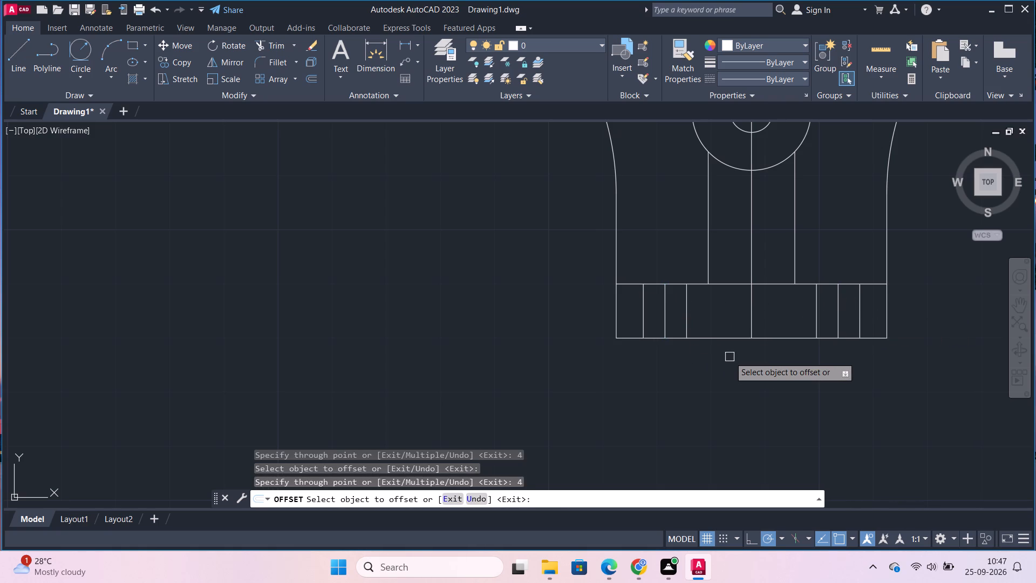
key(Escape)
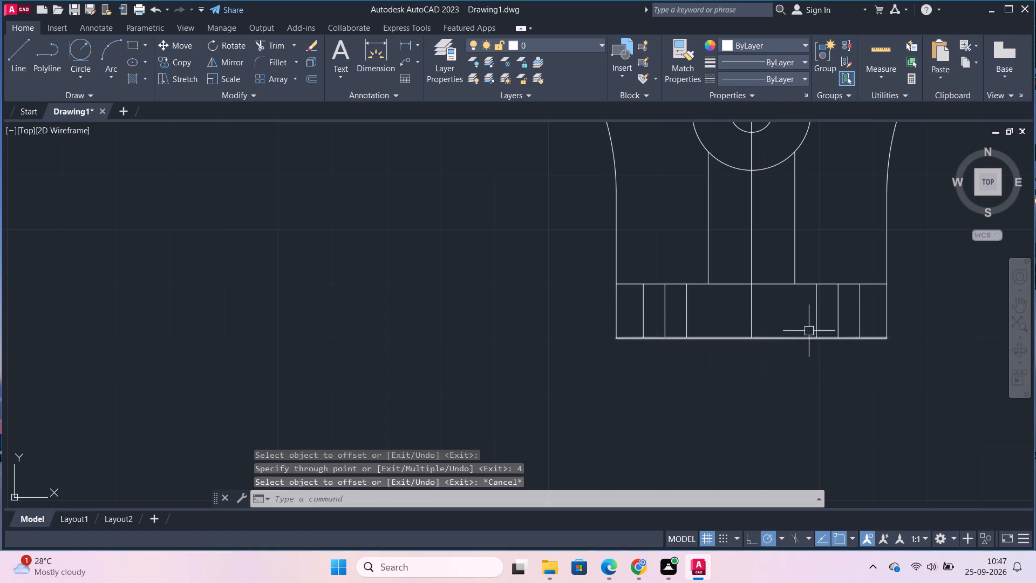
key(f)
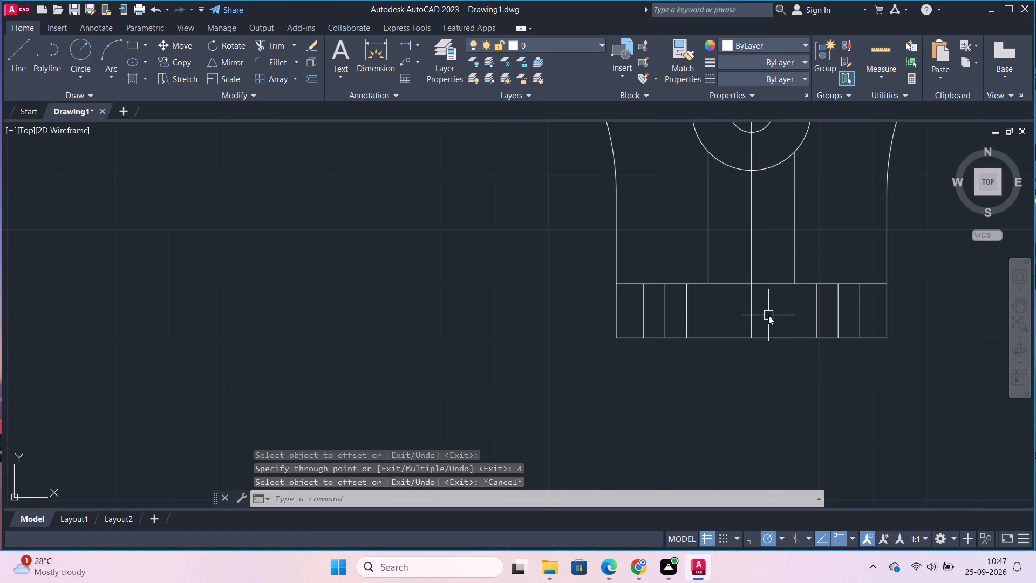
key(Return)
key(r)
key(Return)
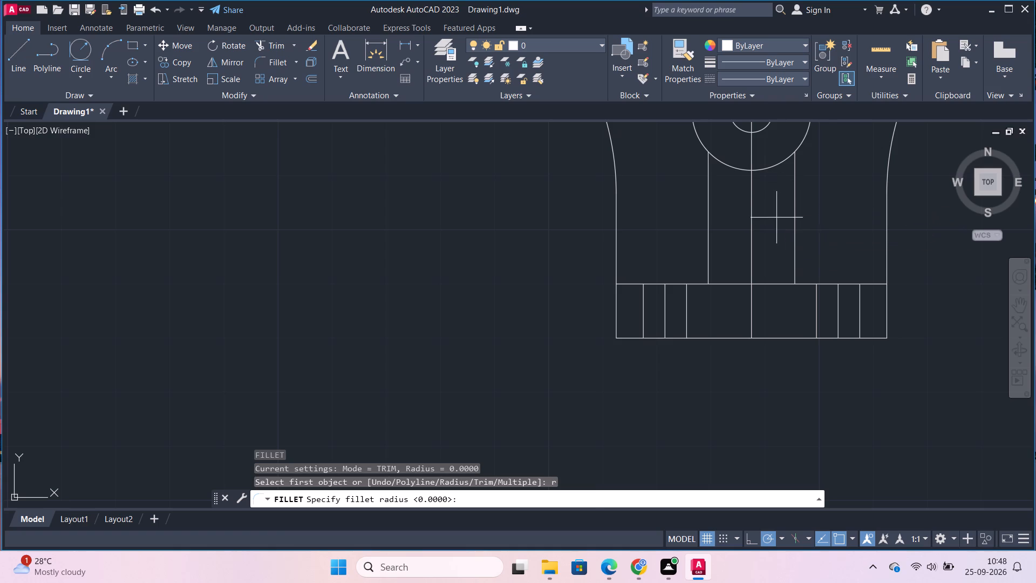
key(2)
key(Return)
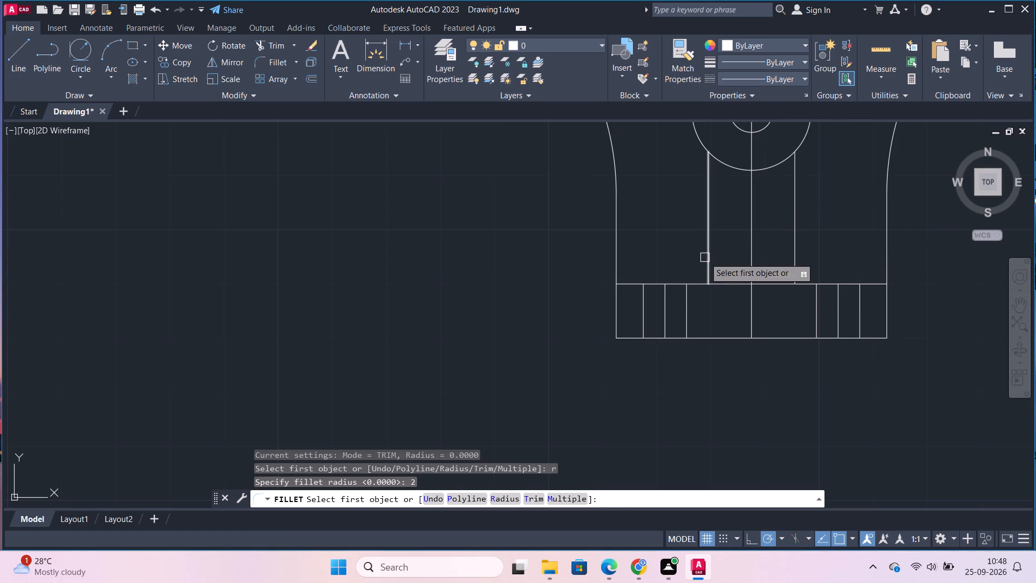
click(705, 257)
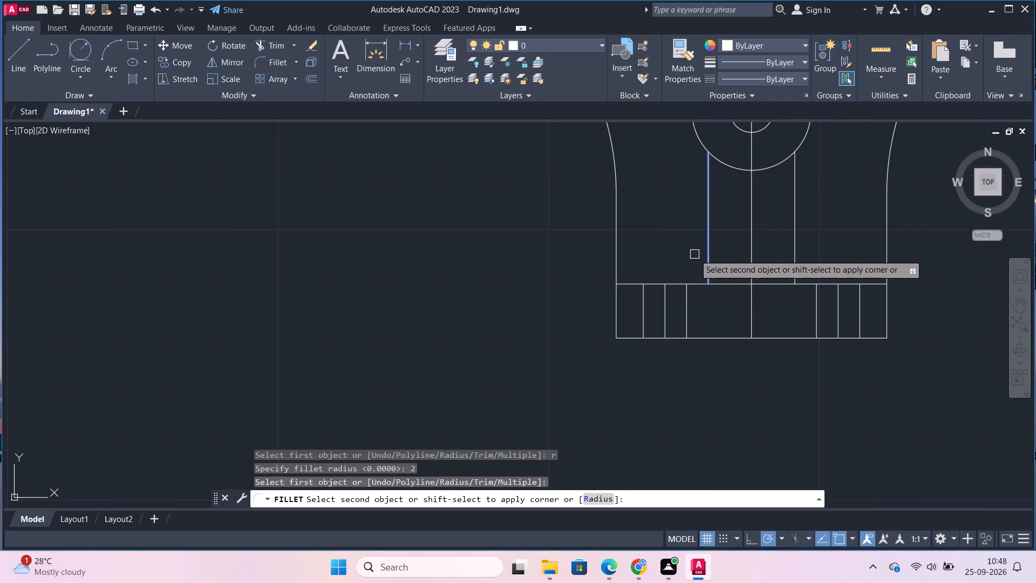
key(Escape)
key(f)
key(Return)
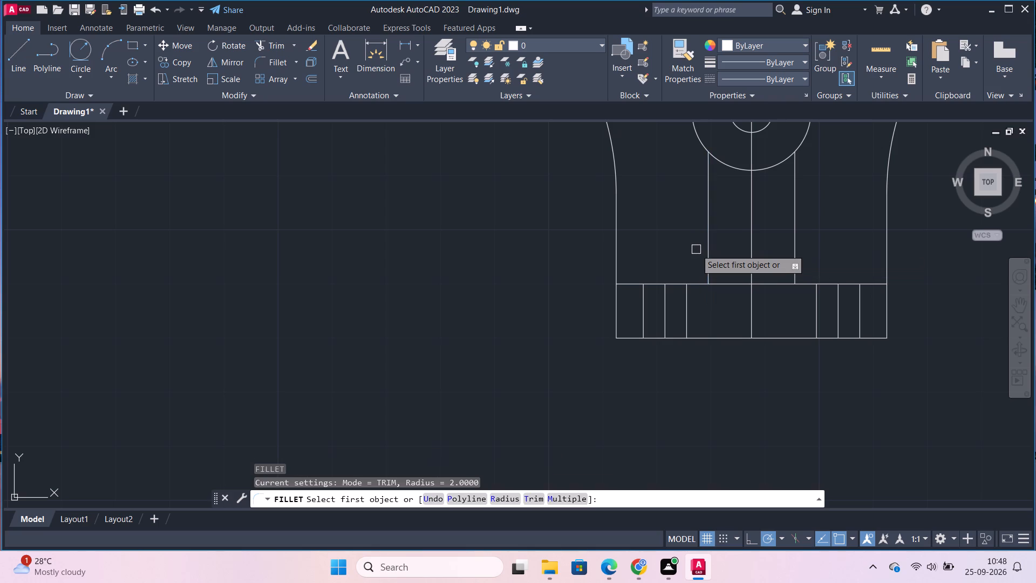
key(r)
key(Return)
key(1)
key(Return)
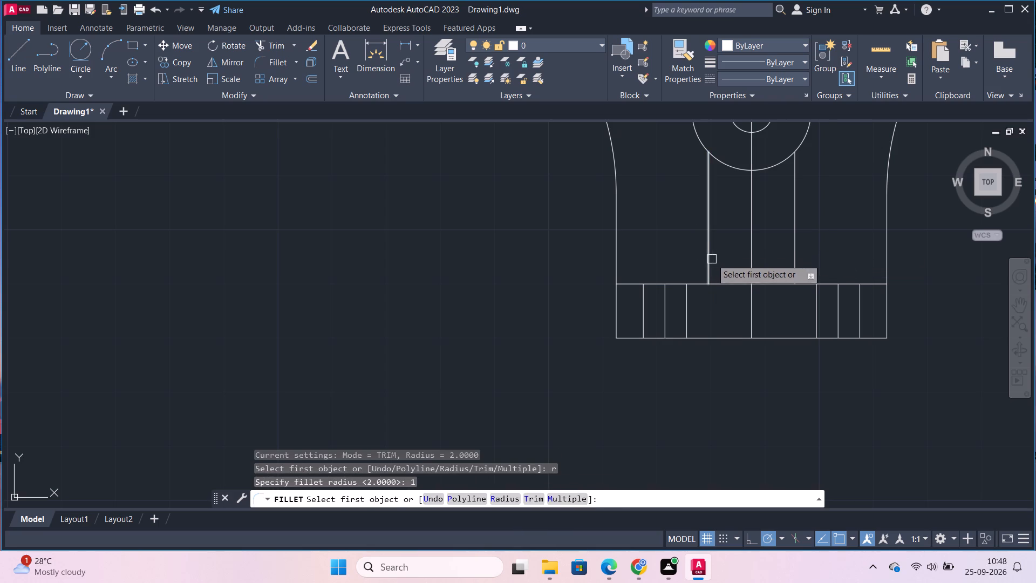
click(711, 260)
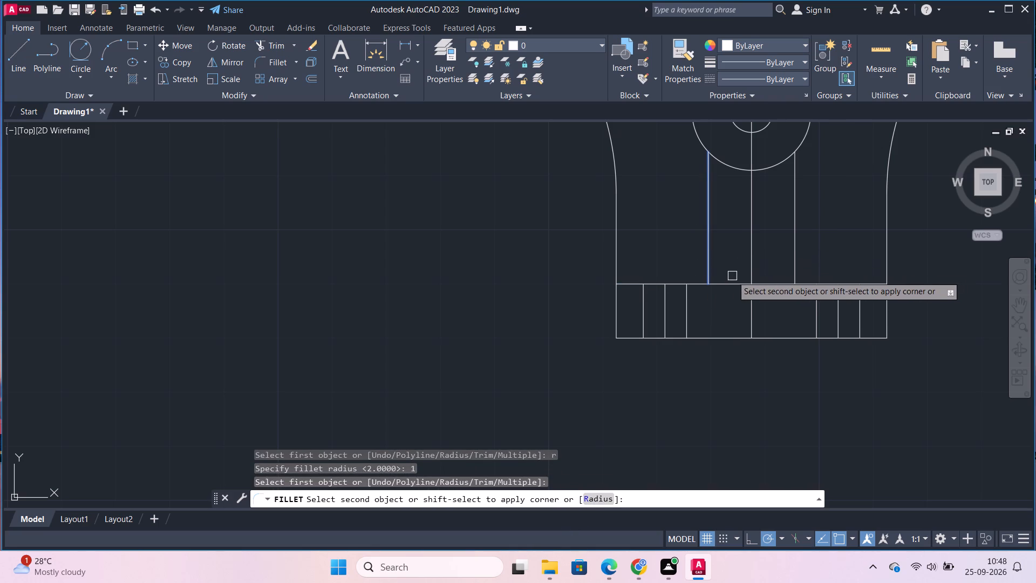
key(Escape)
Trim the stem's inner horizontal line between the two vertical lines running down from the larger circle.
text(tr)
key(Return)
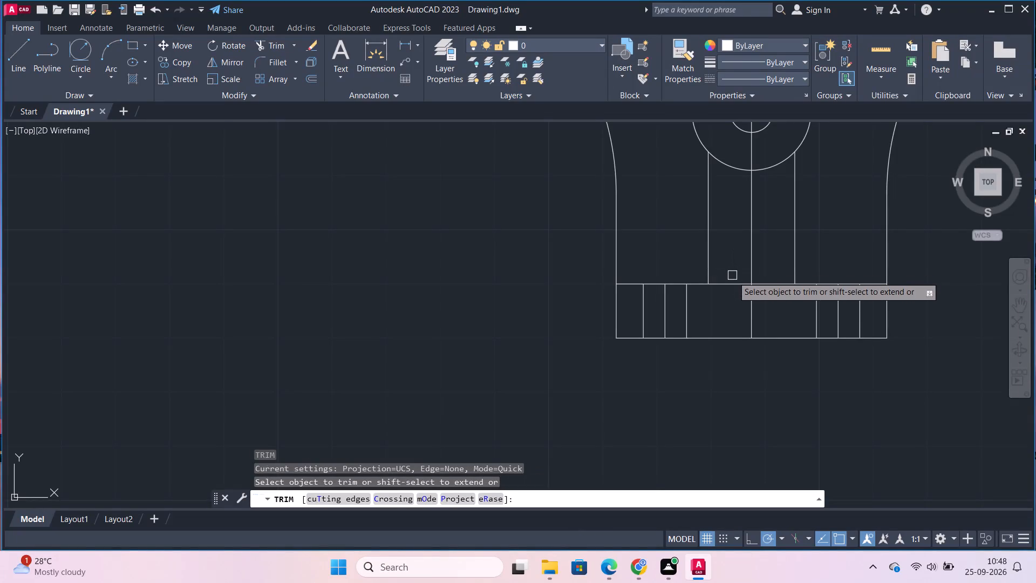
click(734, 281)
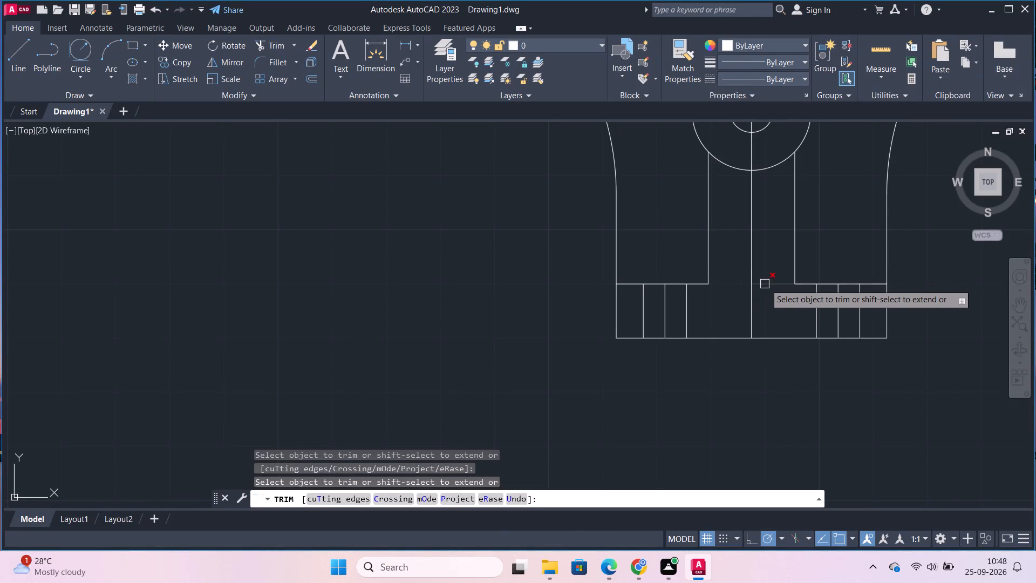
click(765, 284)
key(Escape)
Fillet both corners between the vertical lines below the circle and the inner horizontal line with radius 2.
key(f)
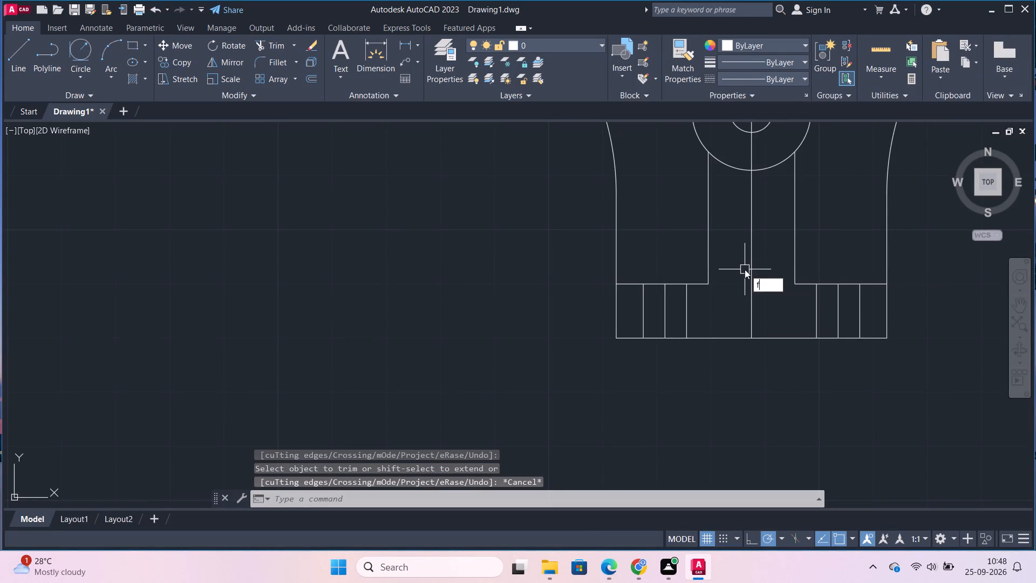
key(Return)
key(r)
key(Return)
key(2)
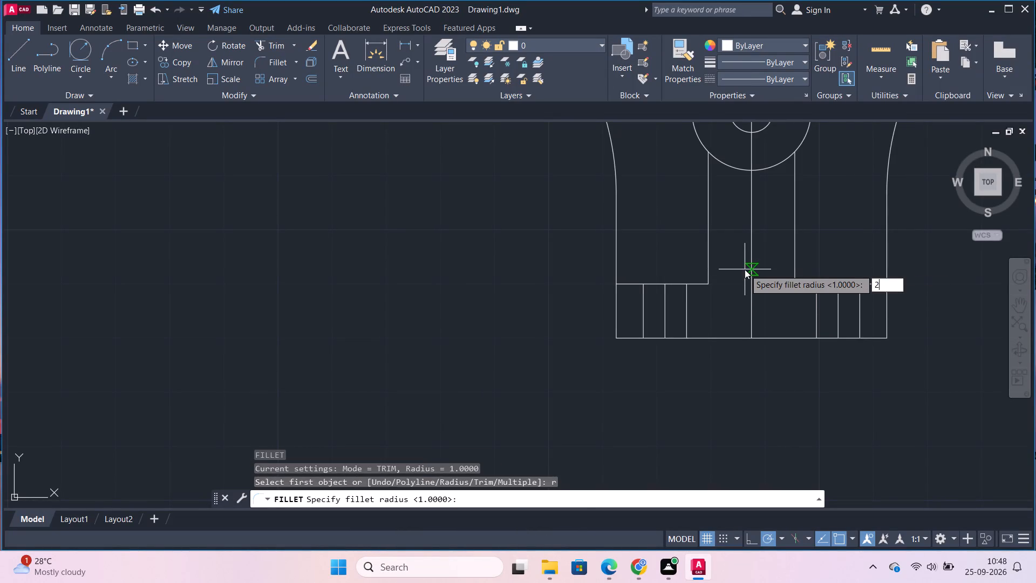
key(Return)
click(792, 255)
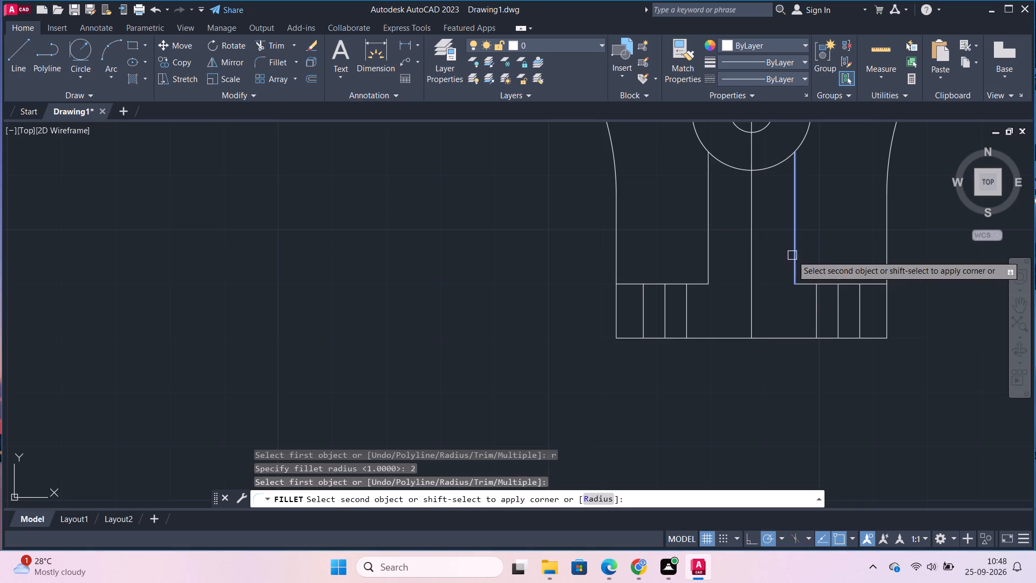
click(805, 282)
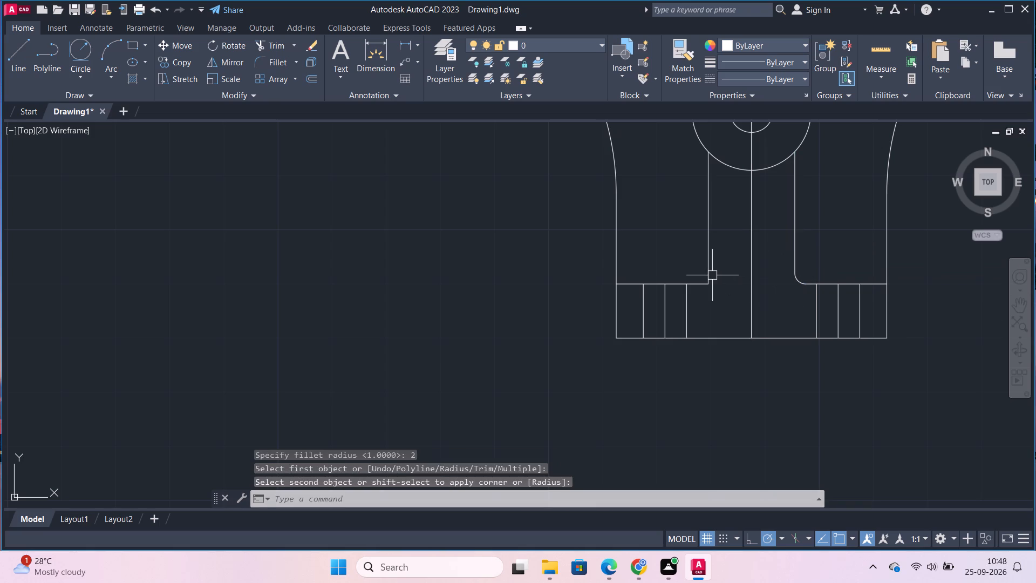
key(space)
click(712, 267)
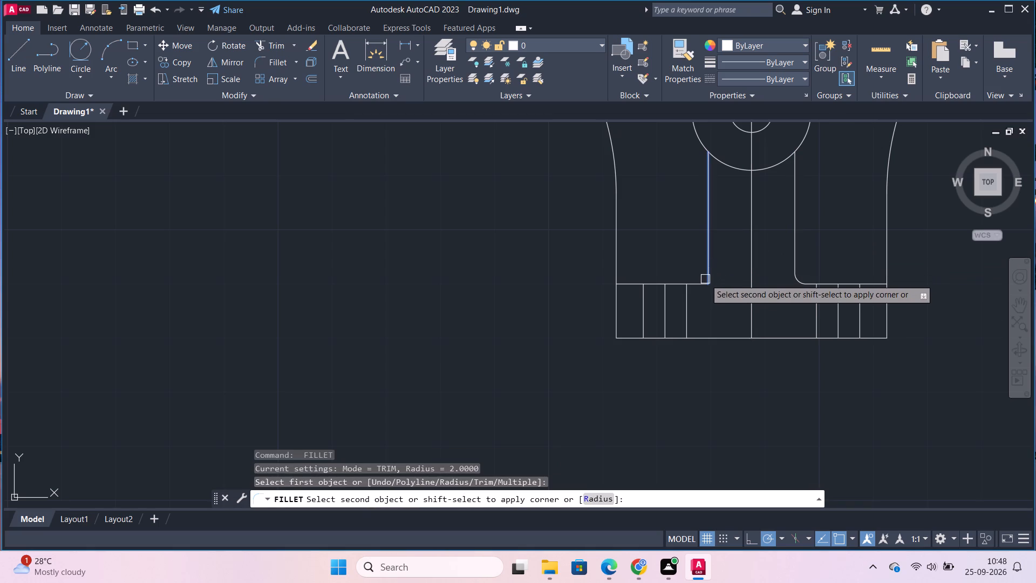
click(703, 283)
key(Escape)
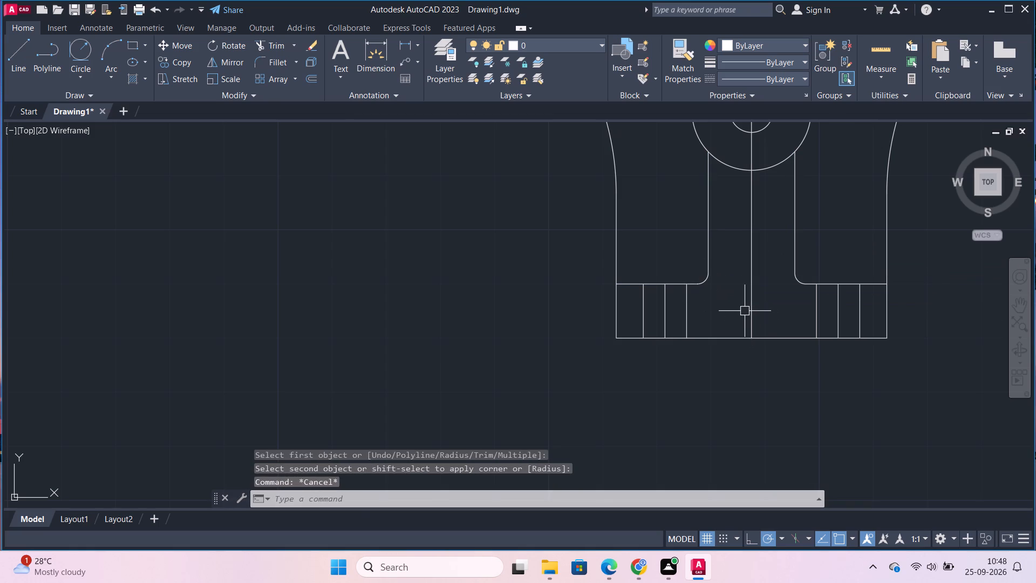
Extend the inner horizontal line across the gap between the two filleted corners.
text(ex)
key(Return)
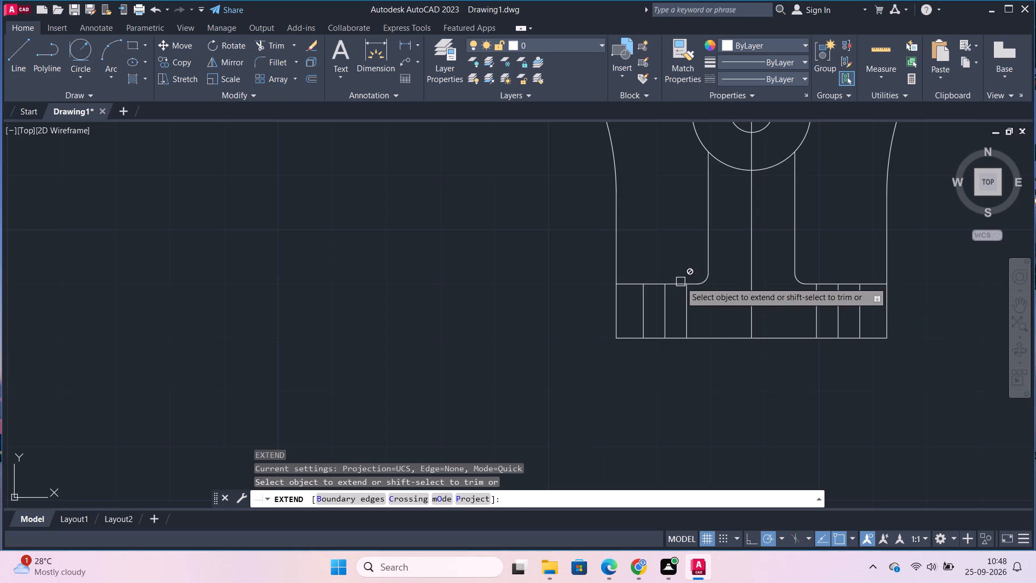
click(680, 282)
click(736, 284)
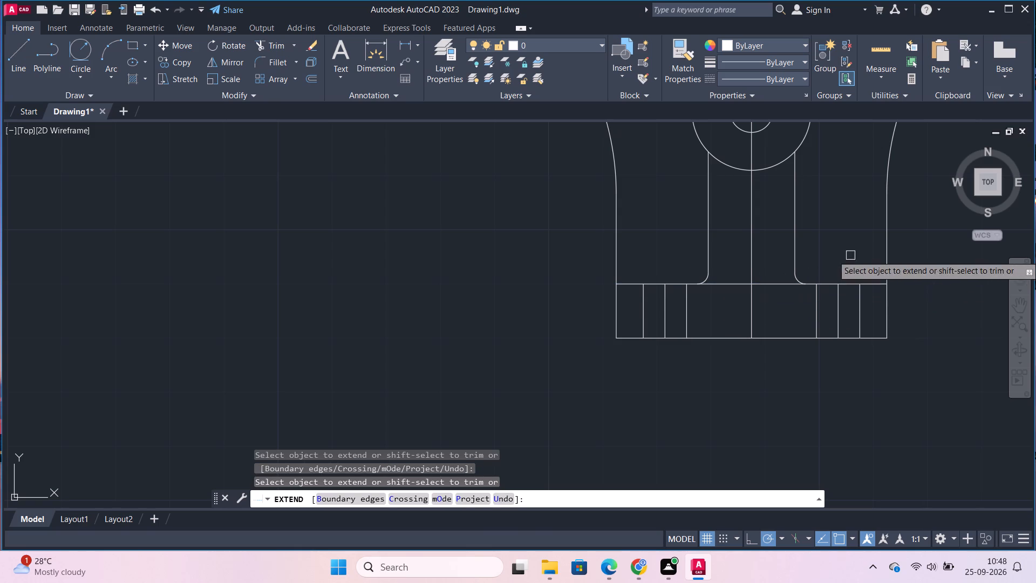
key(Escape)
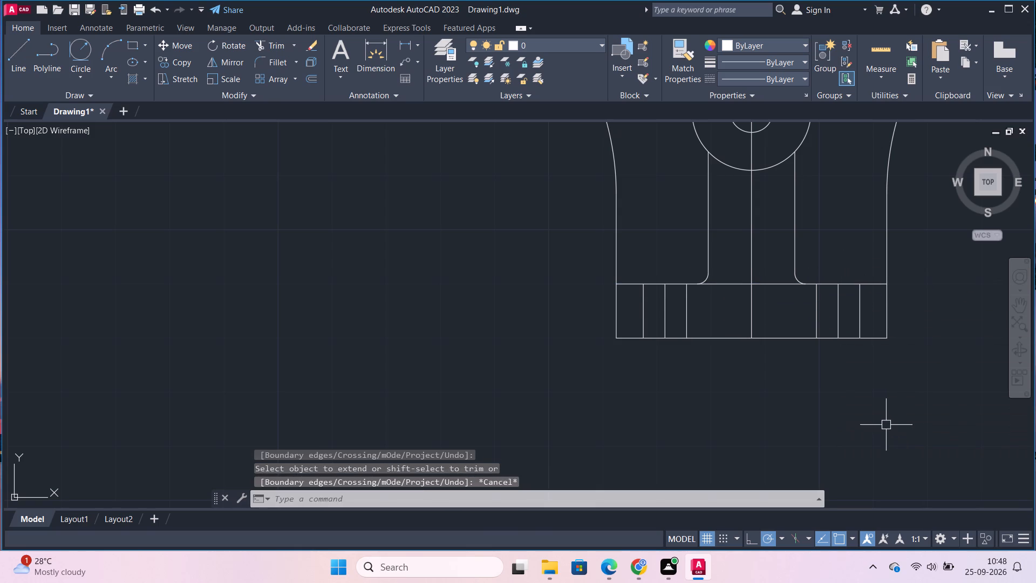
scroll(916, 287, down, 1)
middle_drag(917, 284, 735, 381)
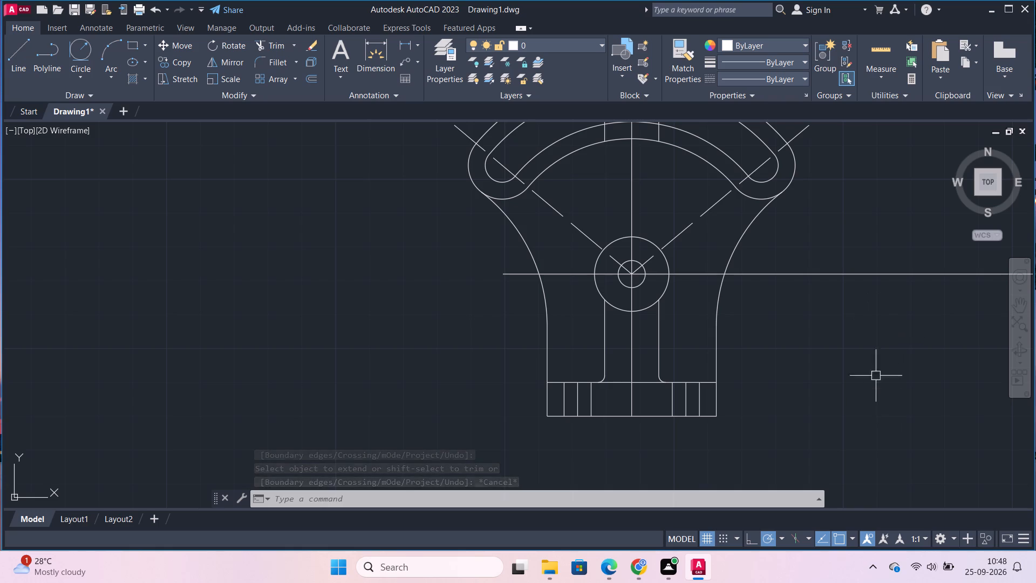
Apply the ACAD_ISO02W100 linetype to the vertical centre line through the slot, circles and base.
click(632, 338)
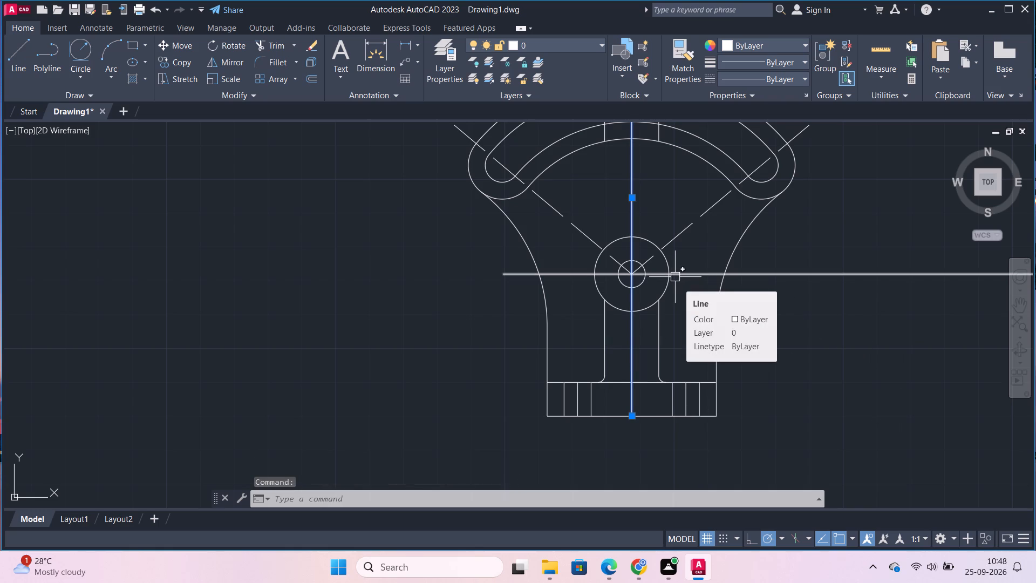
click(785, 74)
click(755, 118)
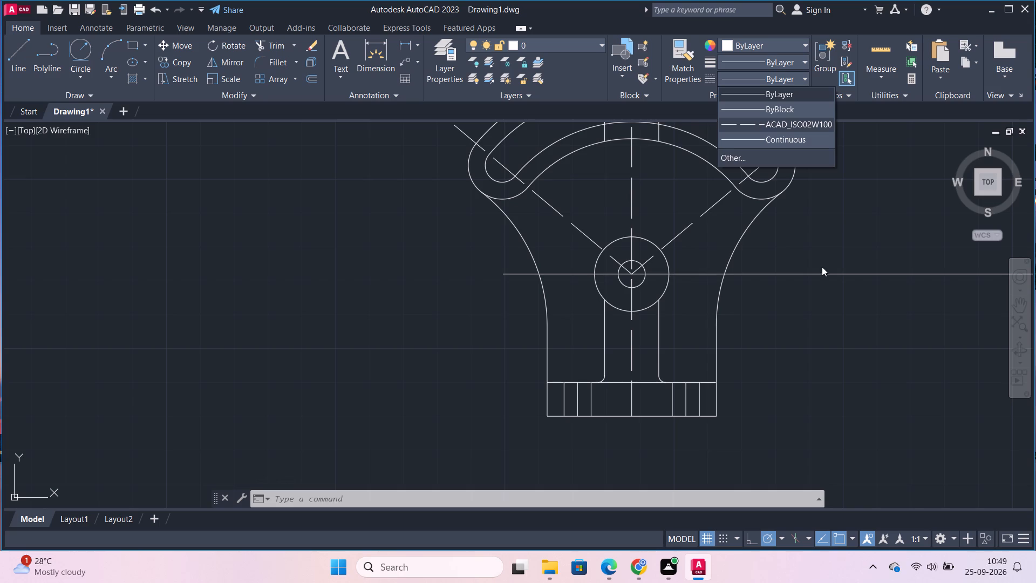
Apply the ACAD_ISO02W100 linetype to the two outer lines of each three-line group in the base strip.
click(594, 396)
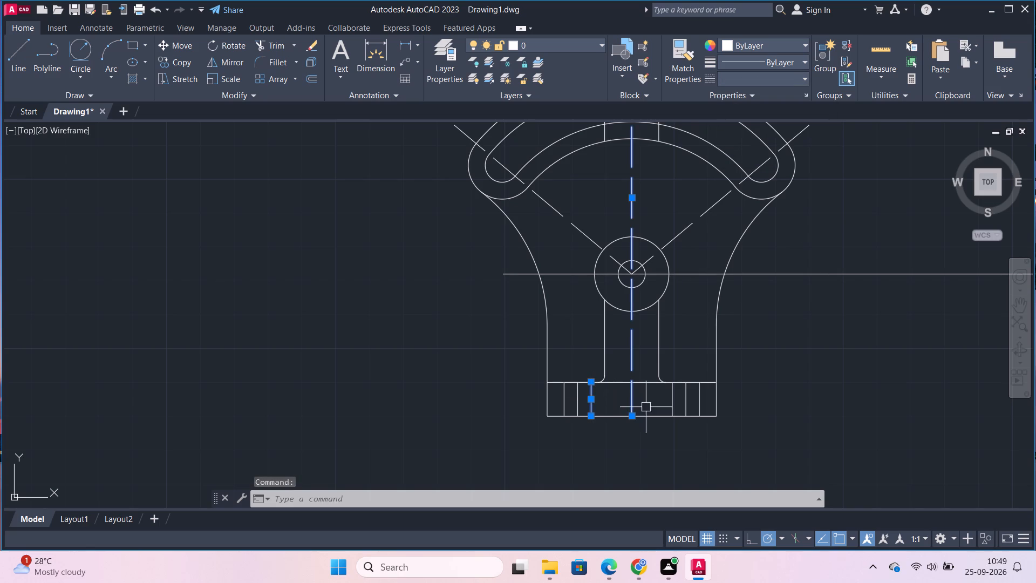
click(568, 405)
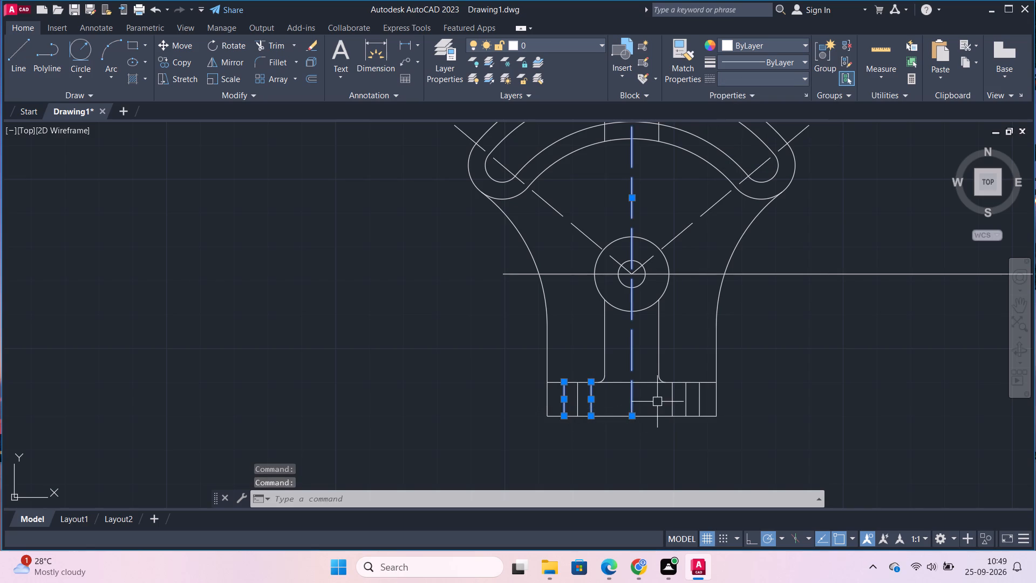
click(668, 392)
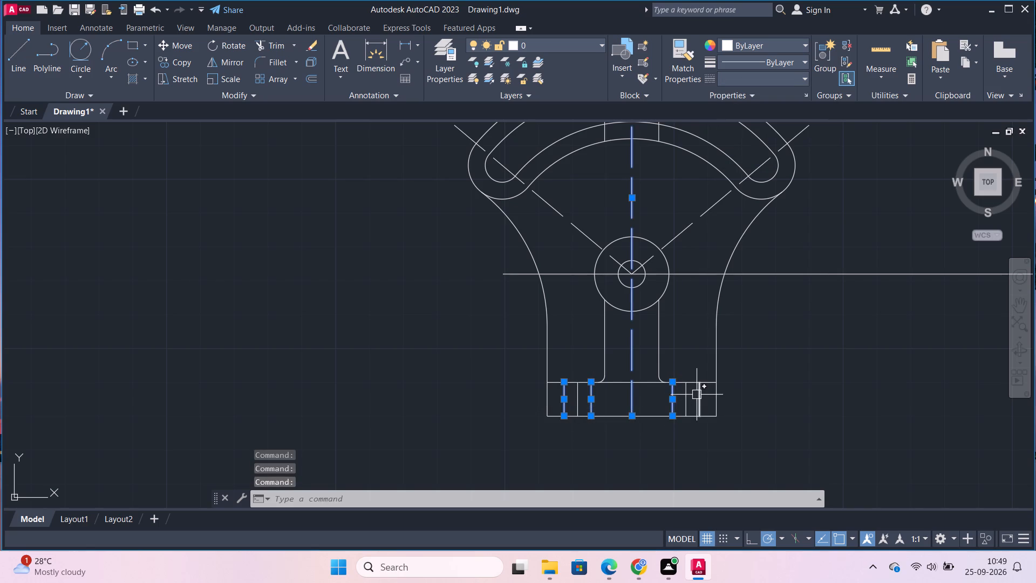
click(697, 395)
click(787, 82)
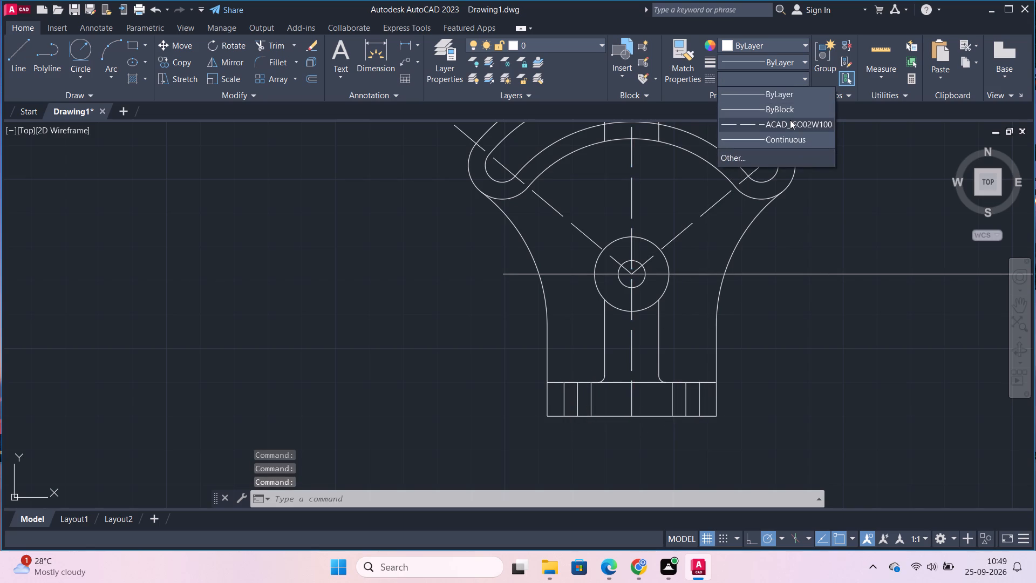
click(790, 120)
key(Escape)
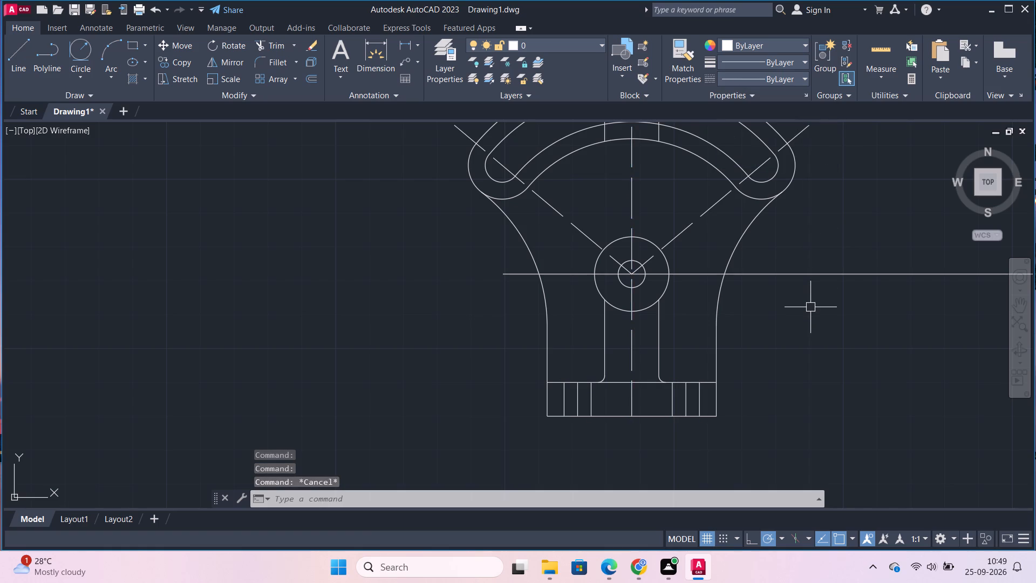
Erase the two vertical lines that cross the curved slot on either side of the vertical centre line.
scroll(810, 307, down, 2)
scroll(817, 308, up, 1)
middle_drag(811, 333, 745, 394)
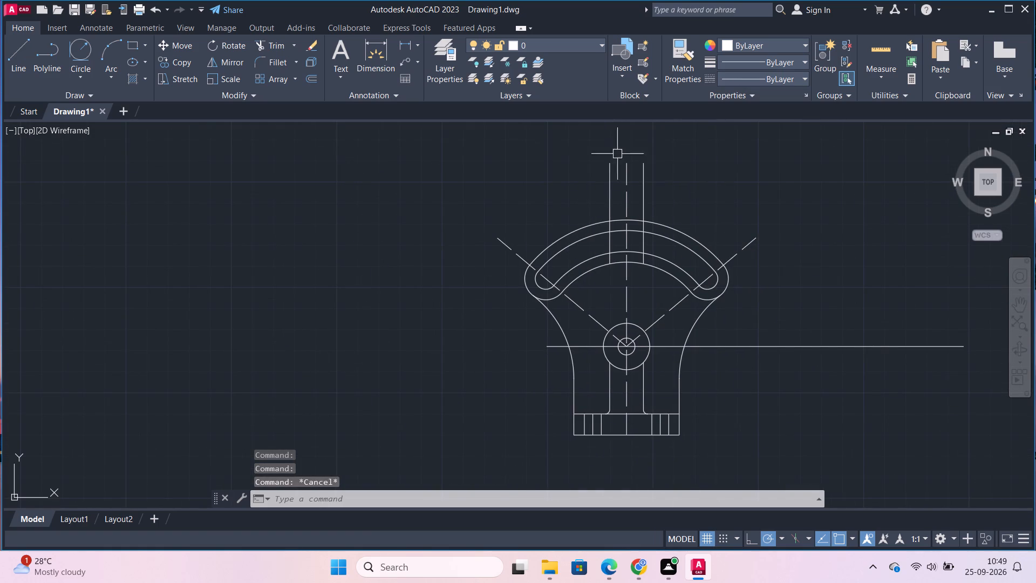
click(643, 175)
click(606, 182)
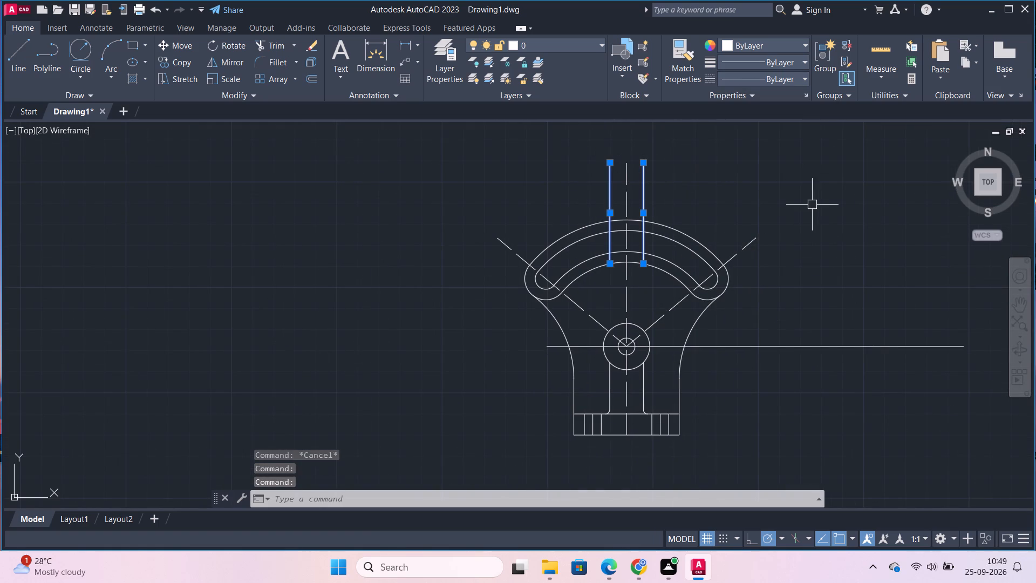
key(e)
key(Return)
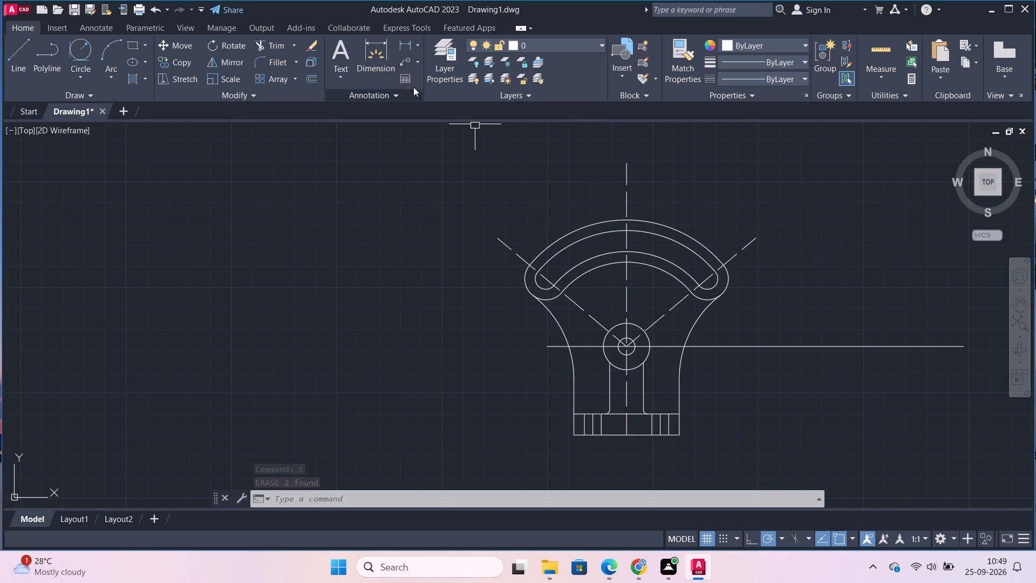
Add a linear dimension for the full width of the base, placed well below its bottom edge.
click(414, 43)
click(422, 70)
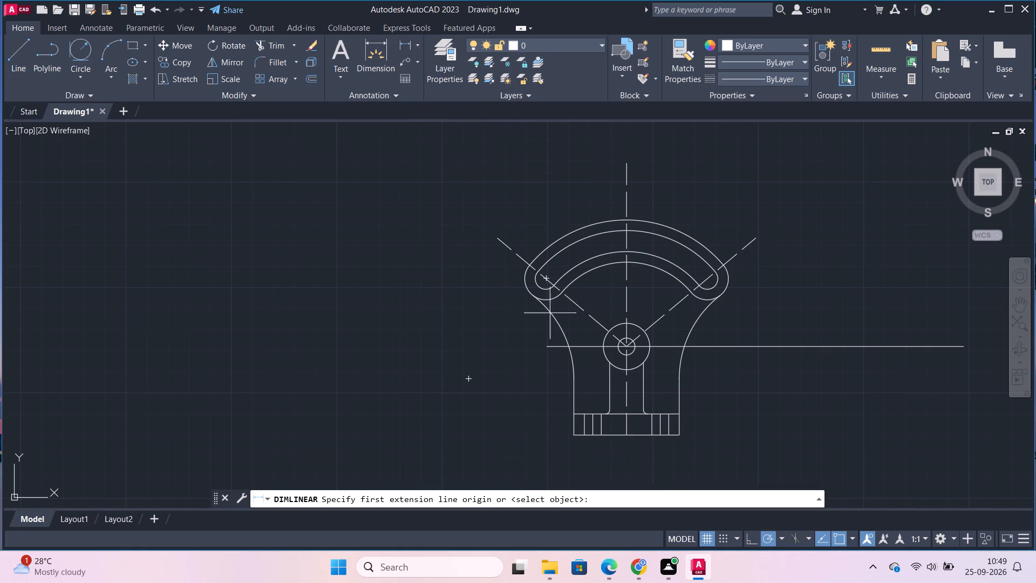
click(569, 436)
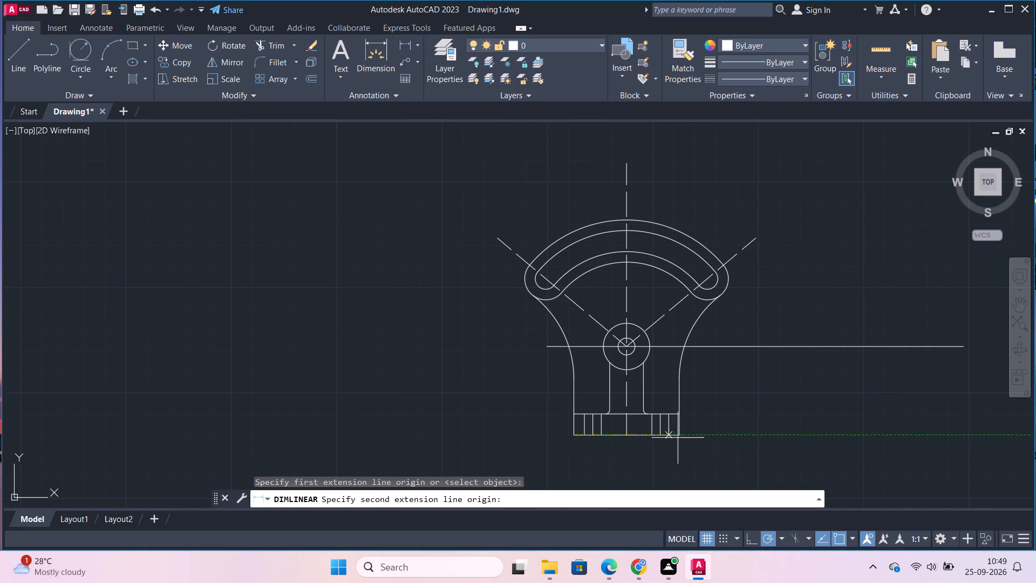
click(679, 438)
scroll(688, 461, down, 1)
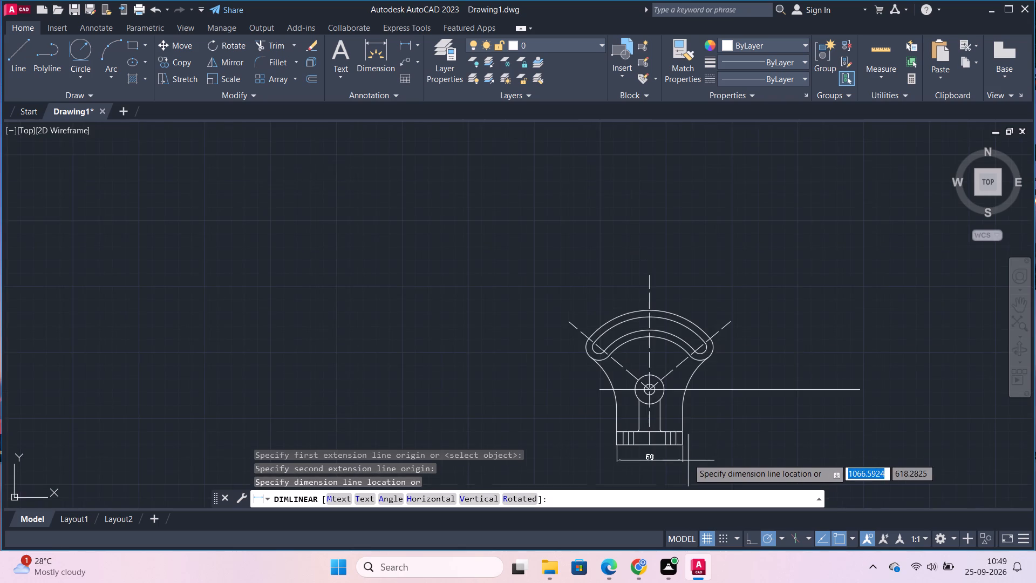
middle_drag(684, 459, 680, 358)
scroll(677, 365, up, 1)
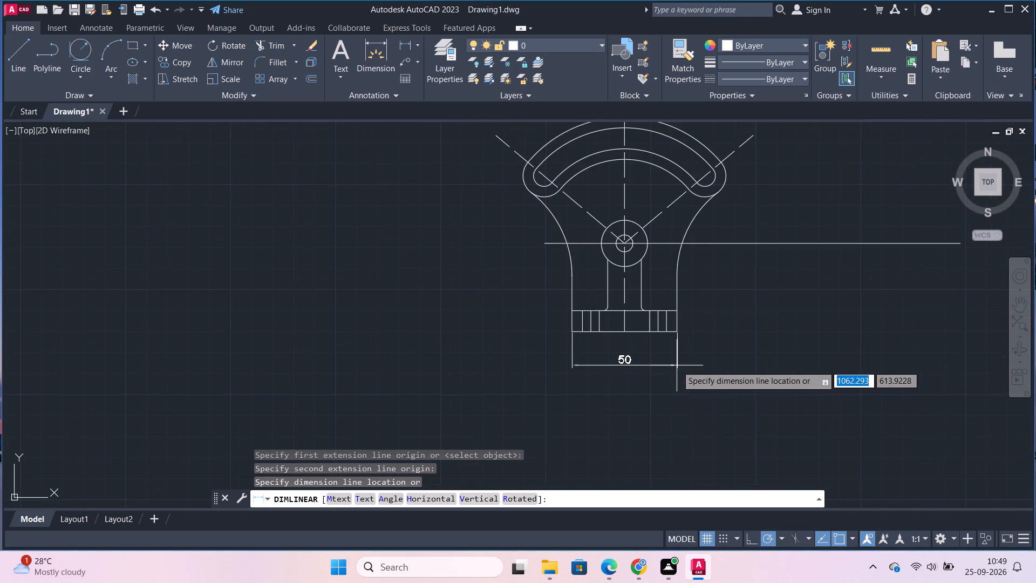
scroll(677, 365, up, 1)
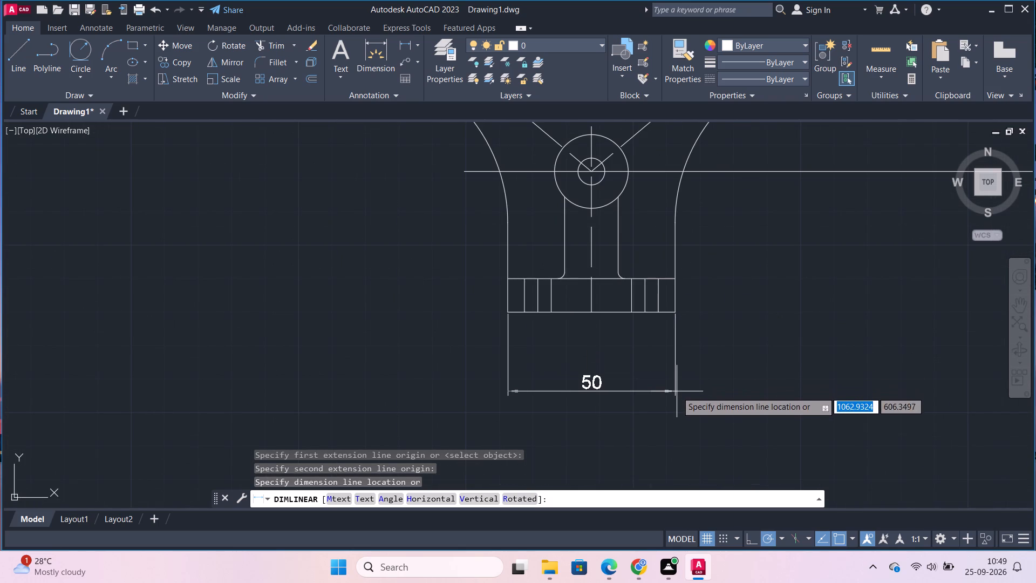
click(678, 433)
Add aligned linear dimensions below the base from the vertical centre line to the middle line of each three-line group.
key(space)
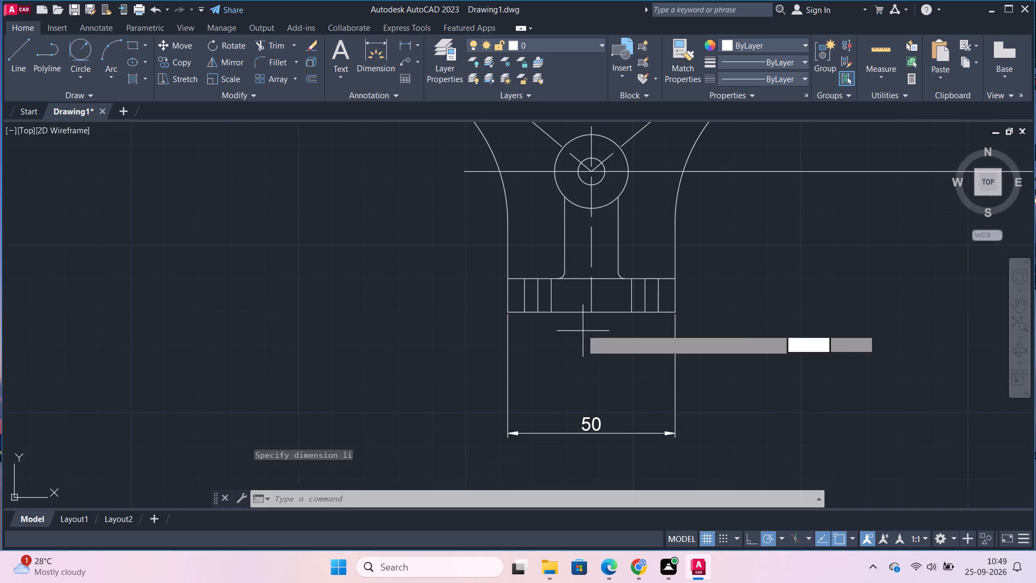
click(537, 312)
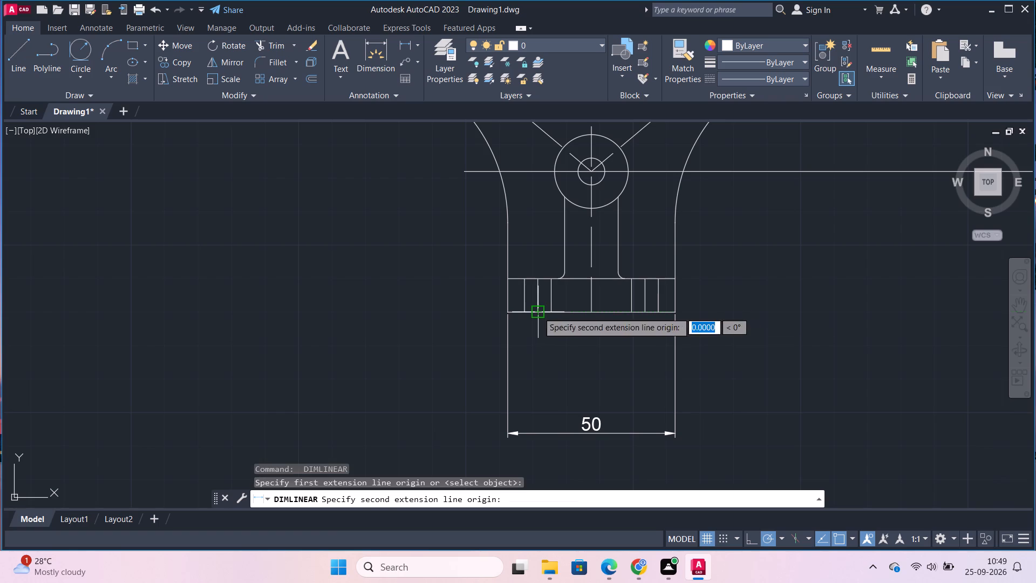
click(589, 311)
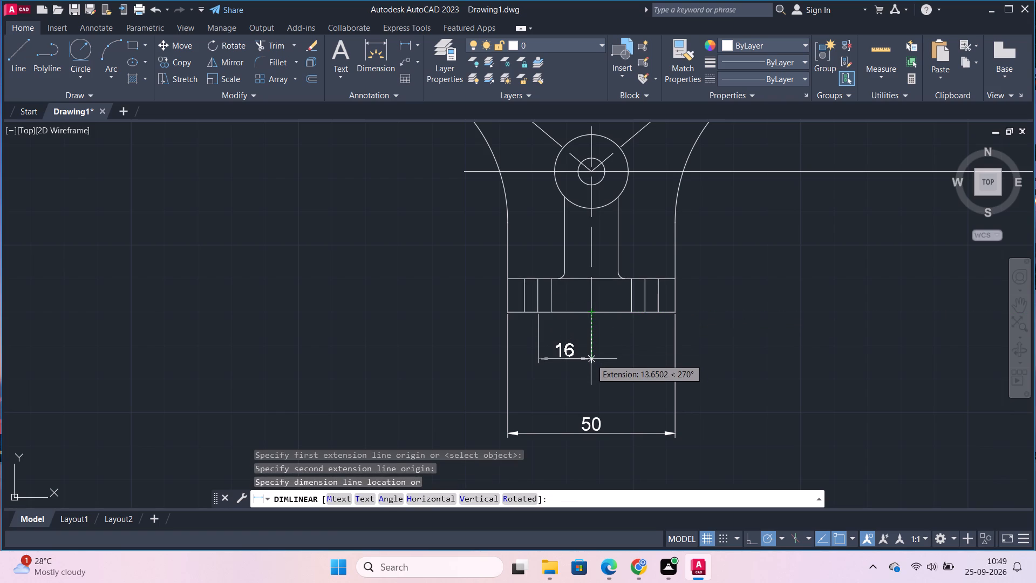
click(597, 354)
key(space)
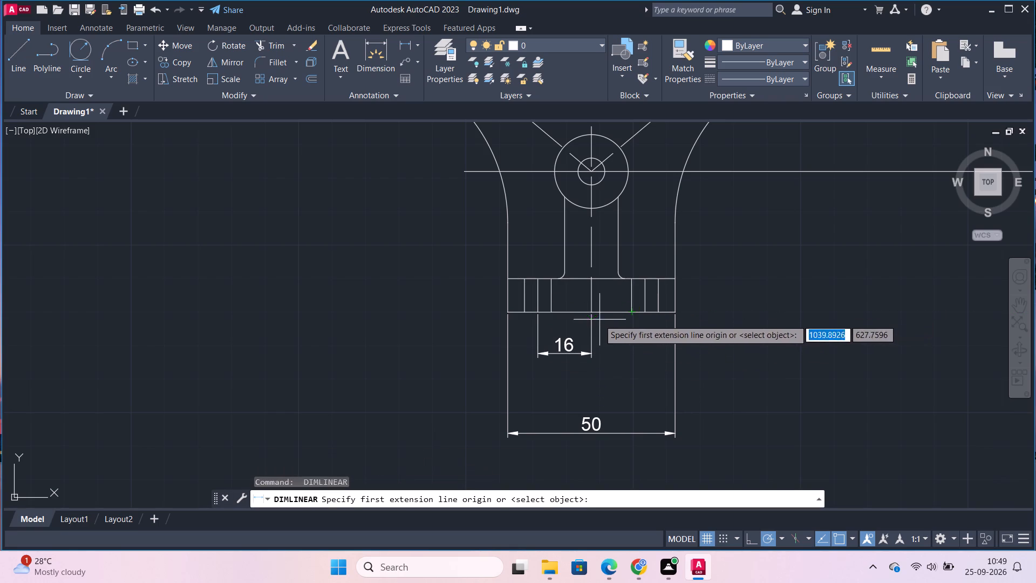
click(594, 316)
click(642, 317)
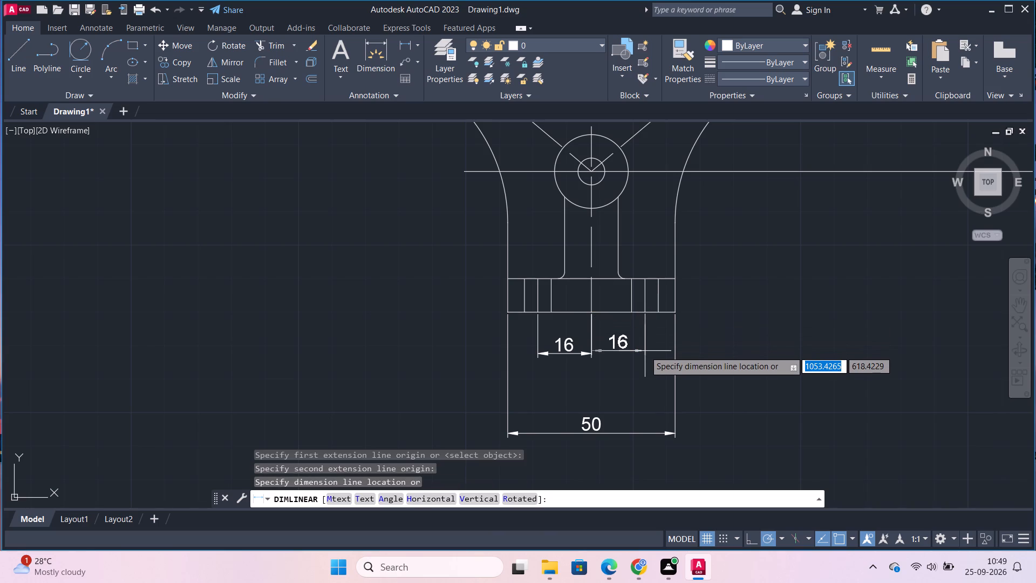
click(645, 354)
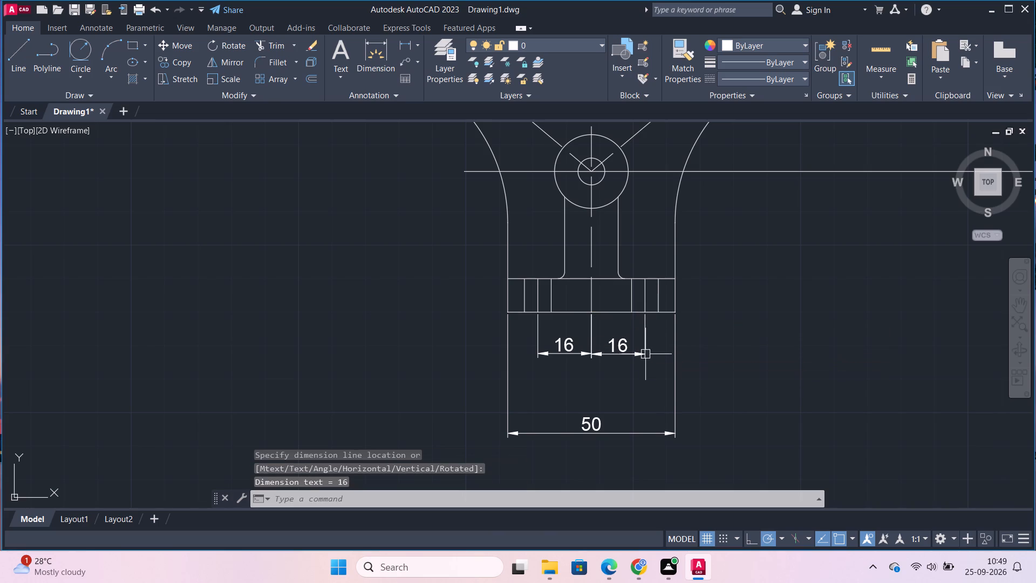
Add radius dimensions to the outer arc at the slot's left end and the inner arc at its right end.
scroll(696, 322, down, 1)
middle_drag(700, 323, 700, 344)
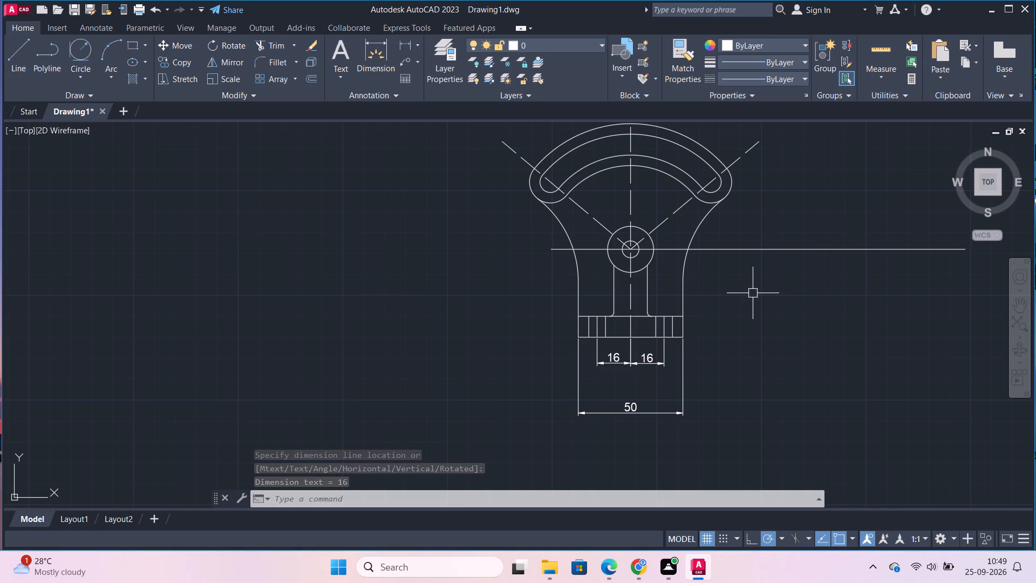
click(420, 49)
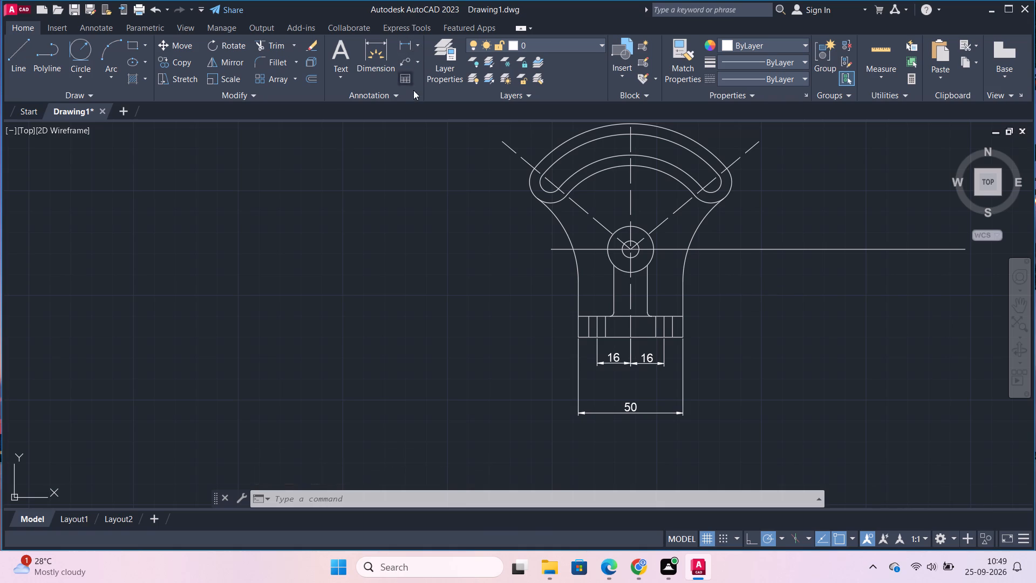
click(415, 44)
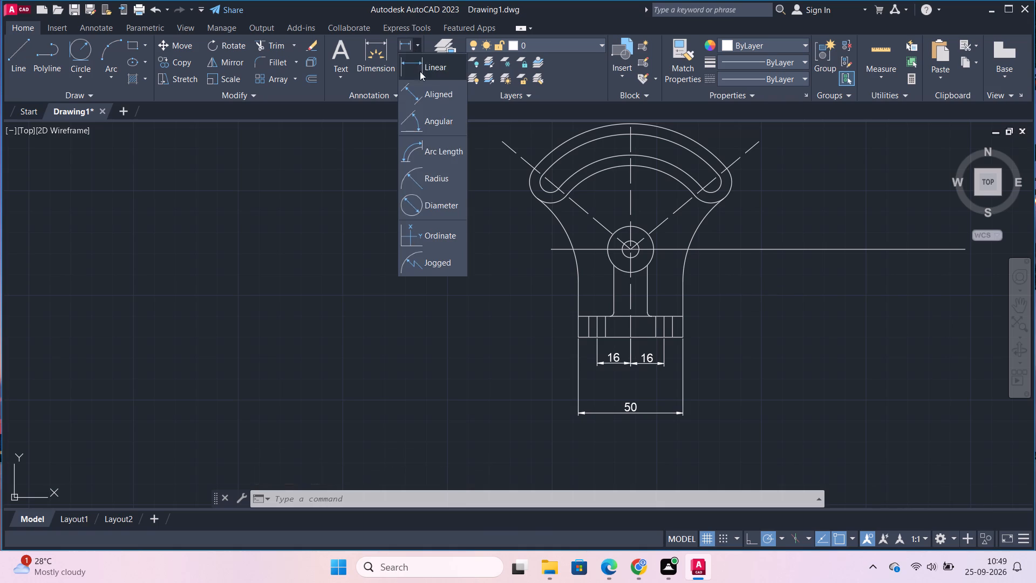
click(437, 184)
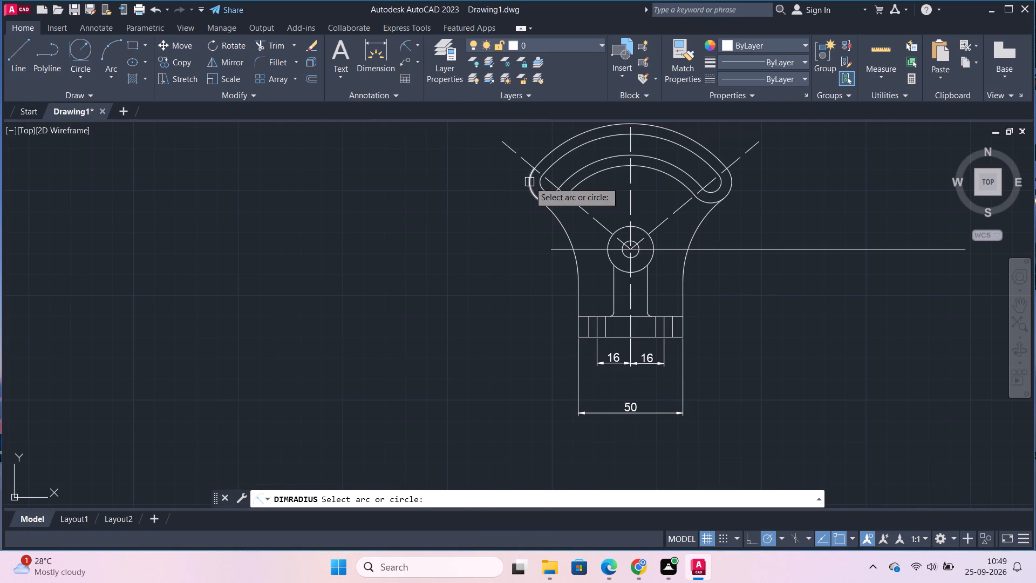
click(529, 182)
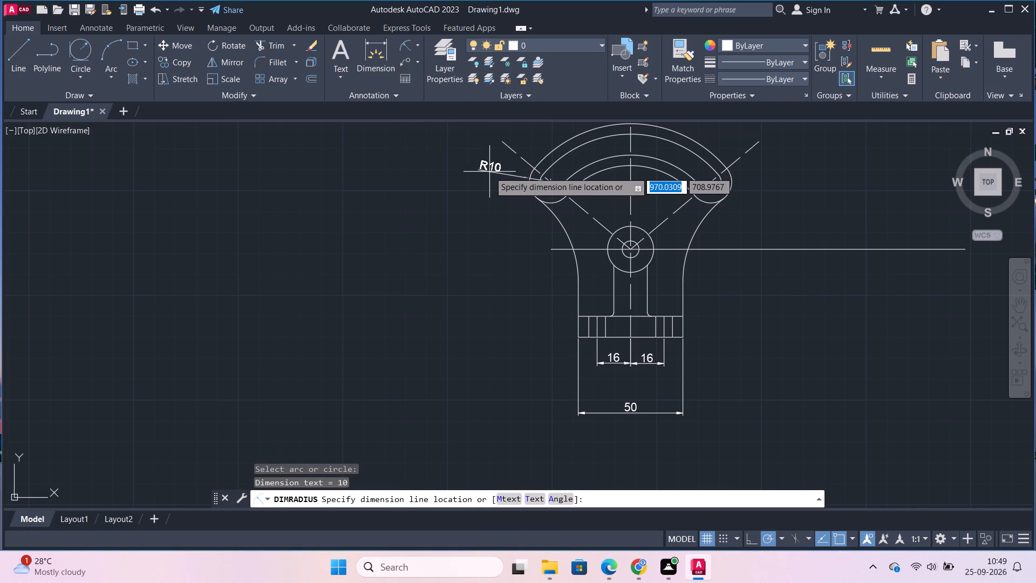
click(489, 172)
key(space)
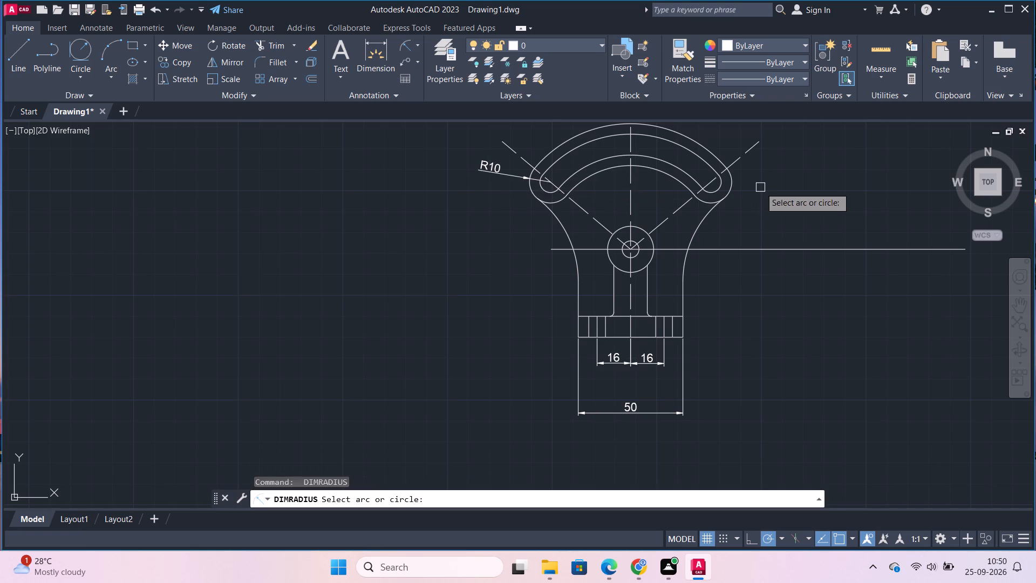
click(718, 191)
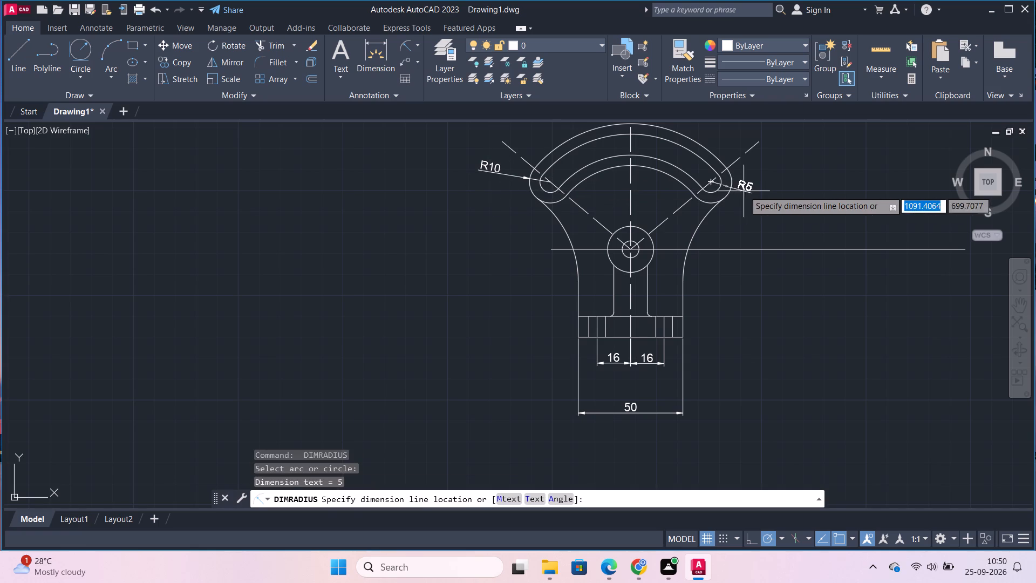
click(774, 180)
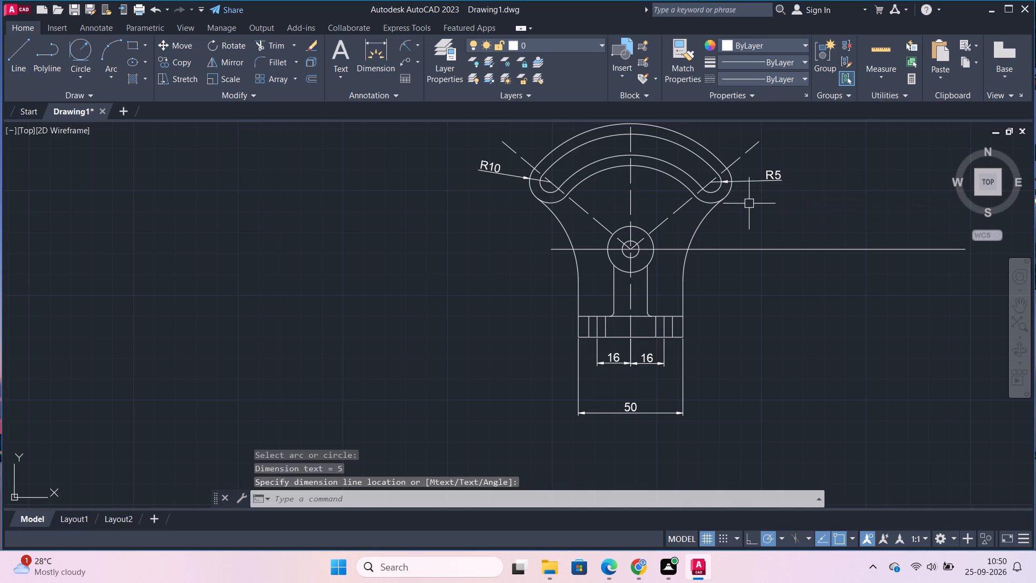
middle_drag(747, 216, 687, 235)
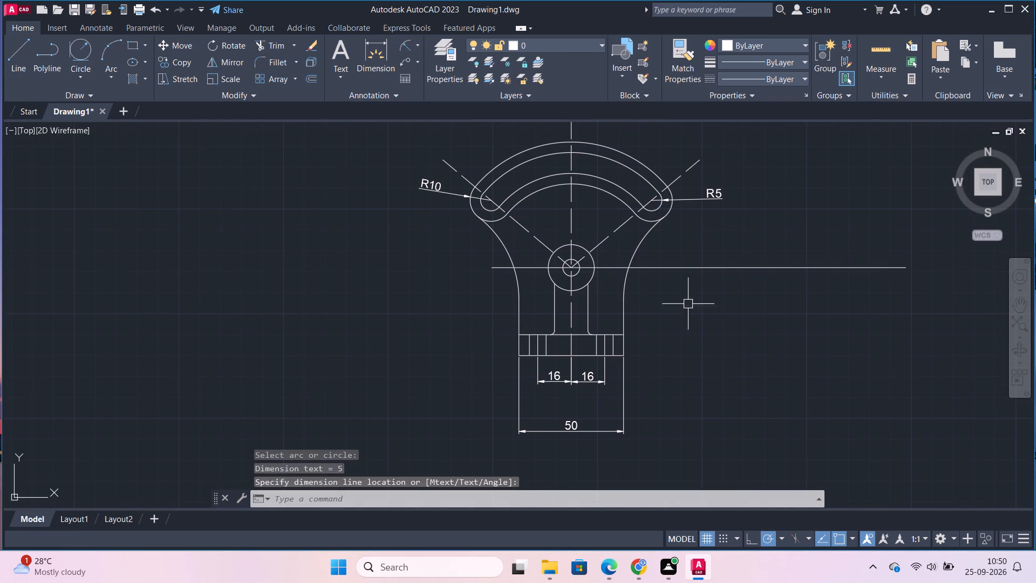
key(space)
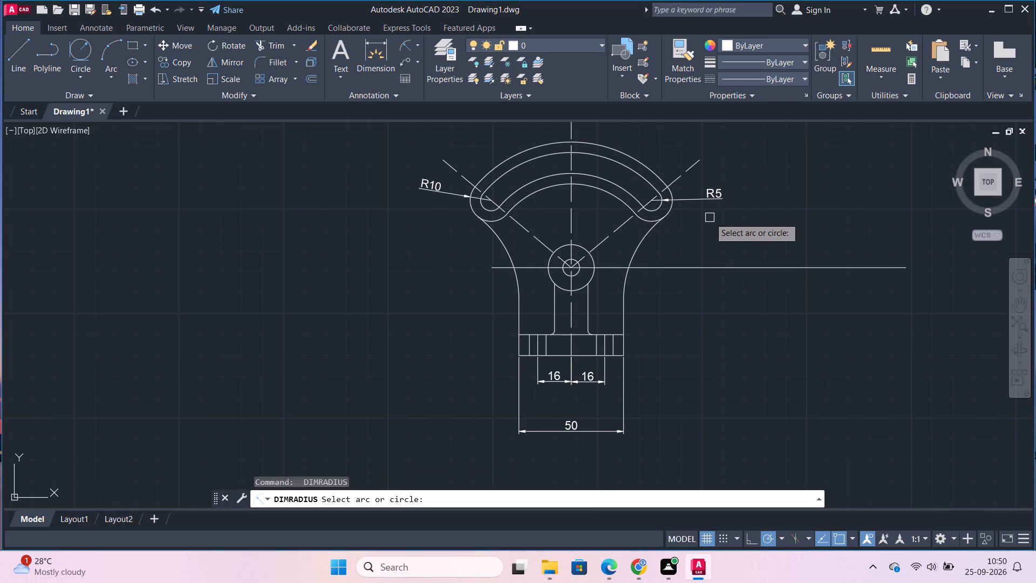
key(Escape)
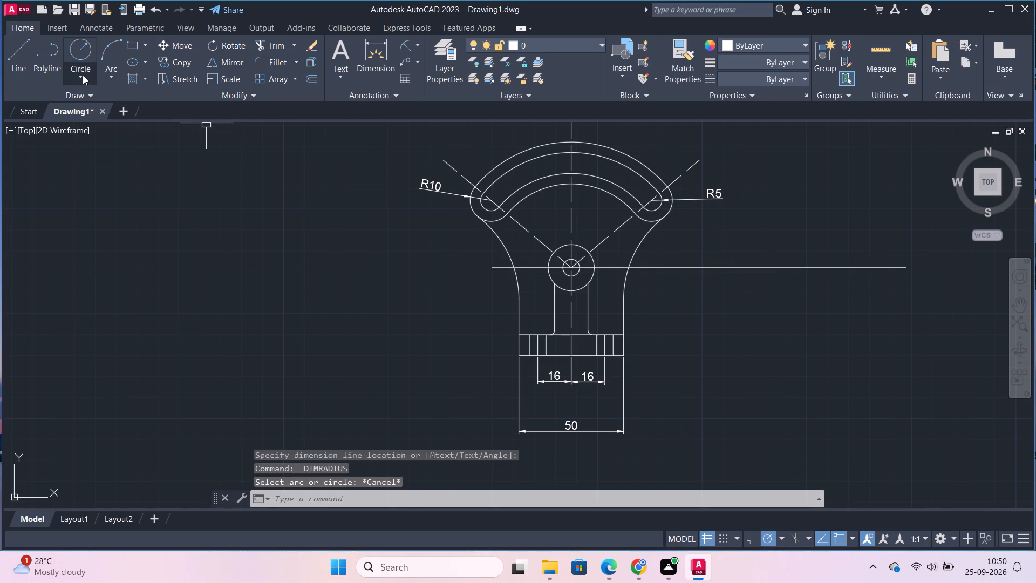
Draw a circle of radius 50 centred on the hub's concentric circles.
click(83, 75)
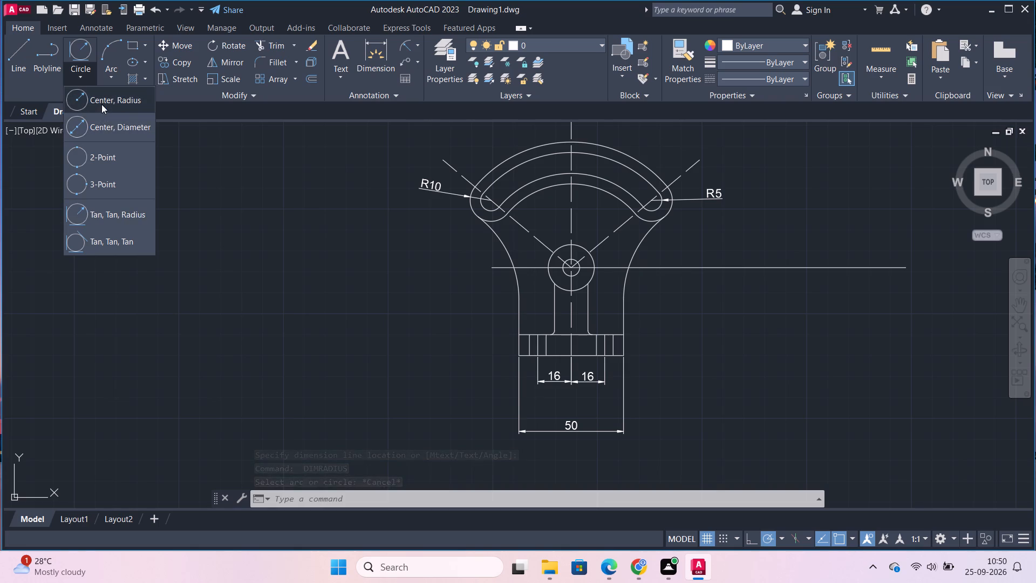
click(121, 103)
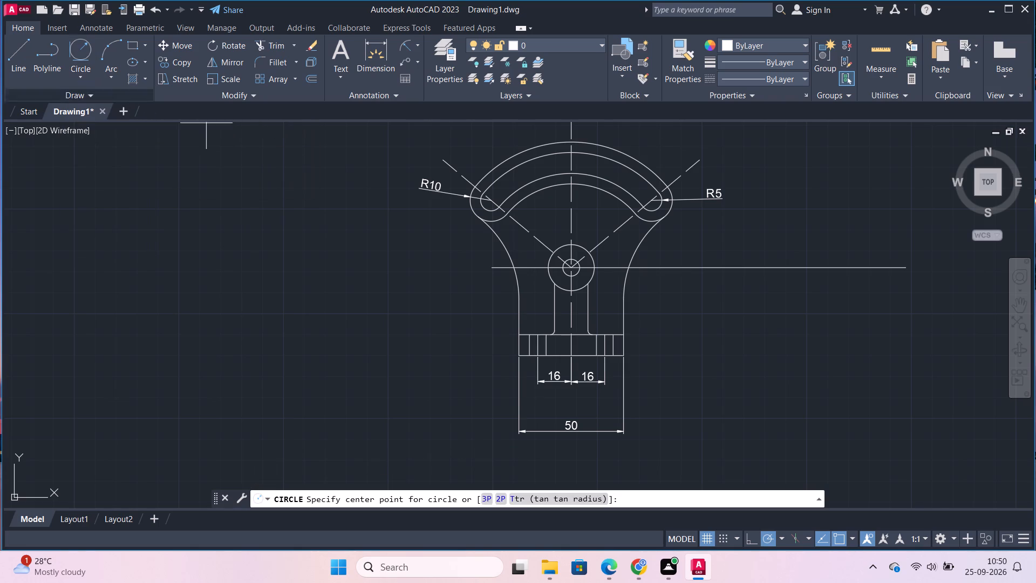
click(572, 267)
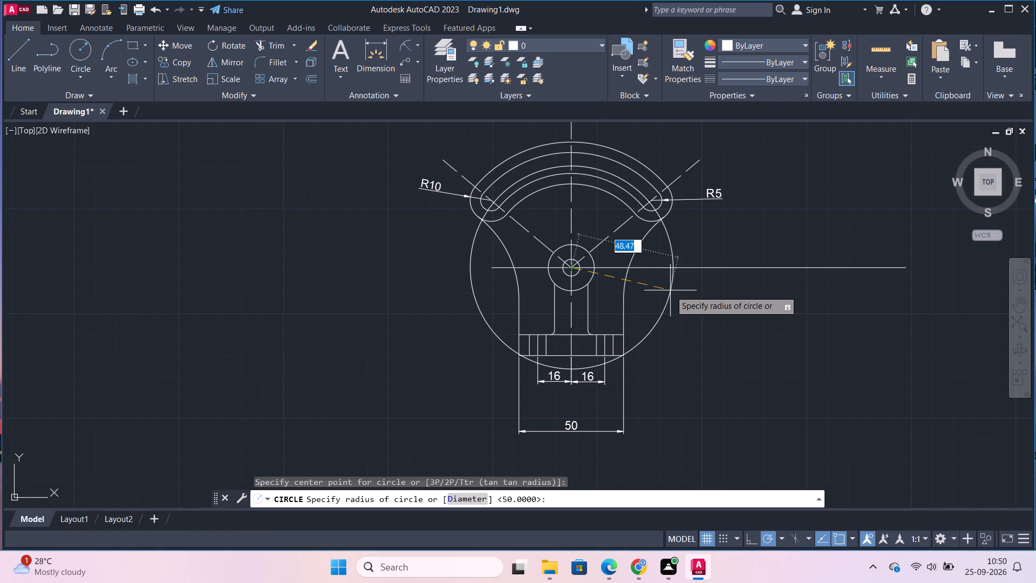
text(50)
key(Return)
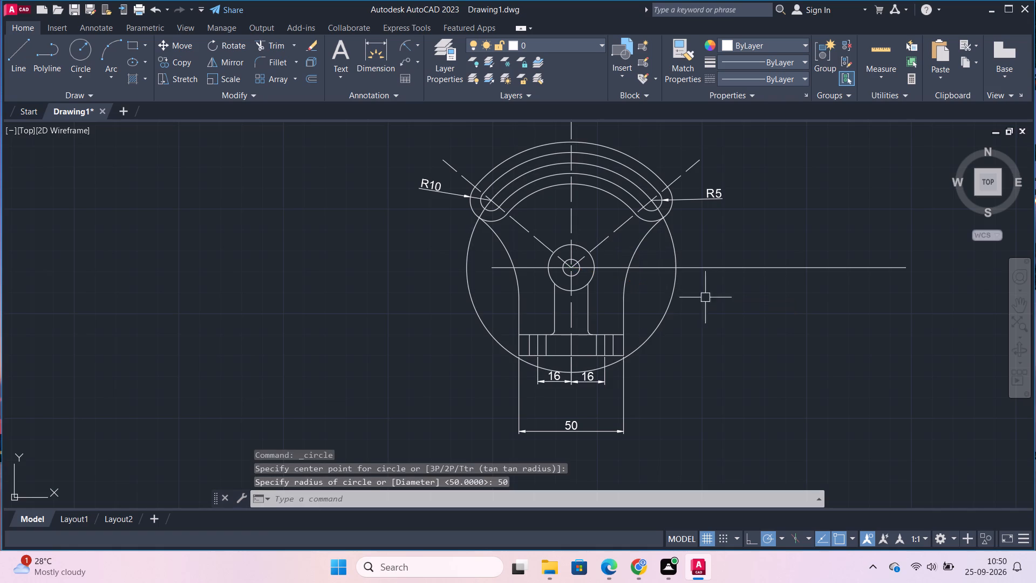
Trim the radius 50 circle so only its arc inside the curved slot remains.
text(tr)
key(Return)
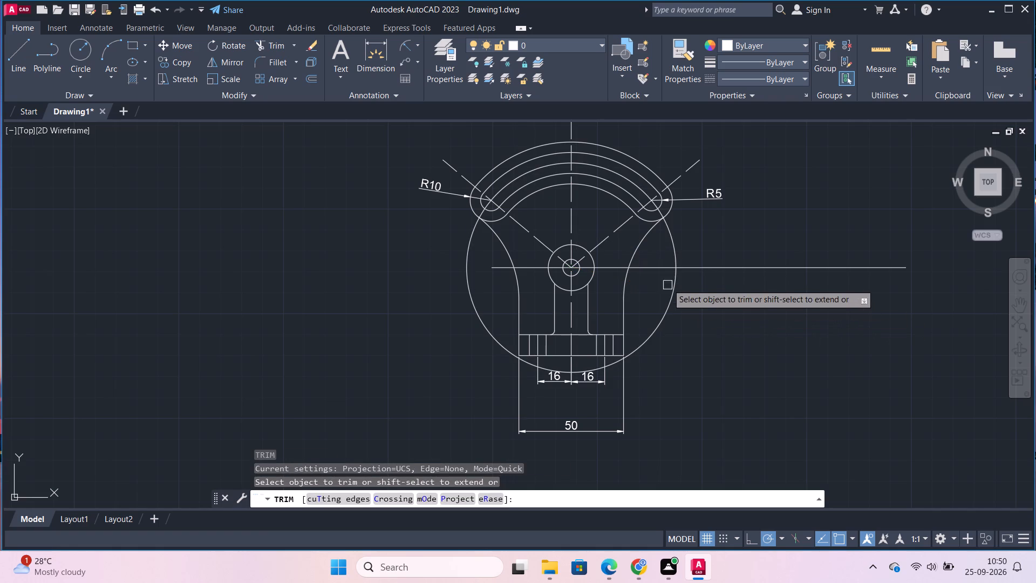
click(672, 245)
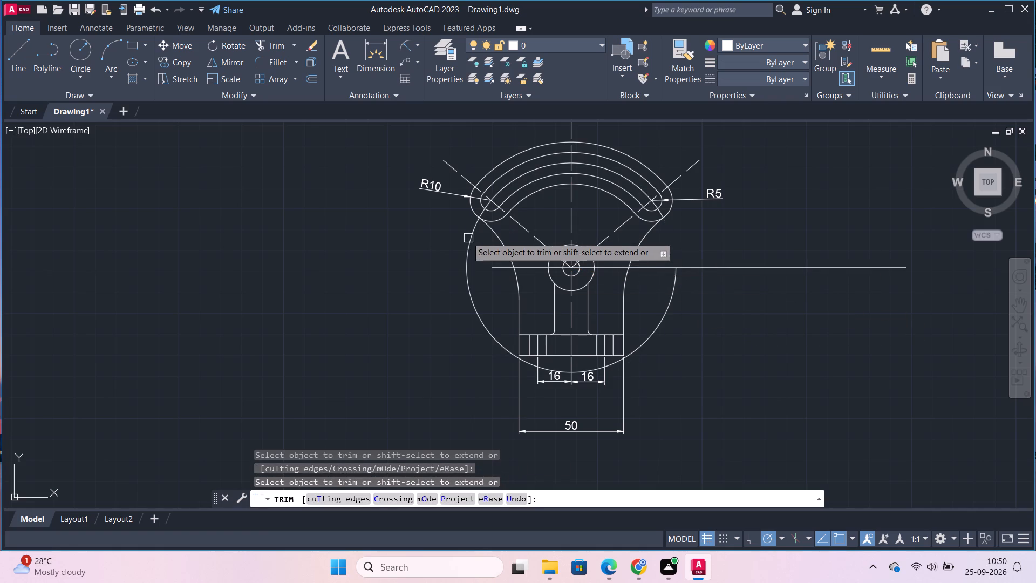
click(472, 228)
scroll(471, 212, up, 1)
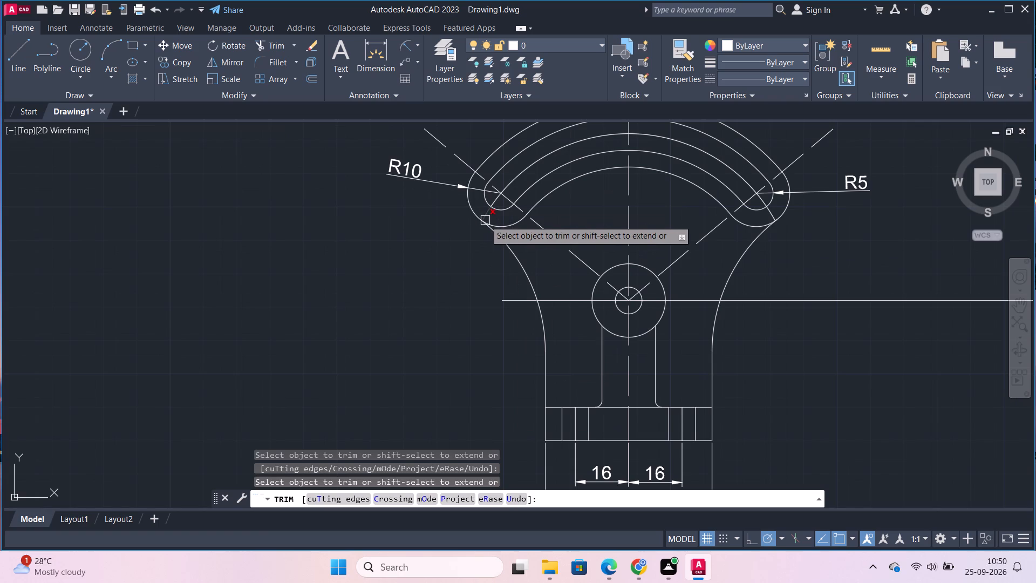
click(485, 214)
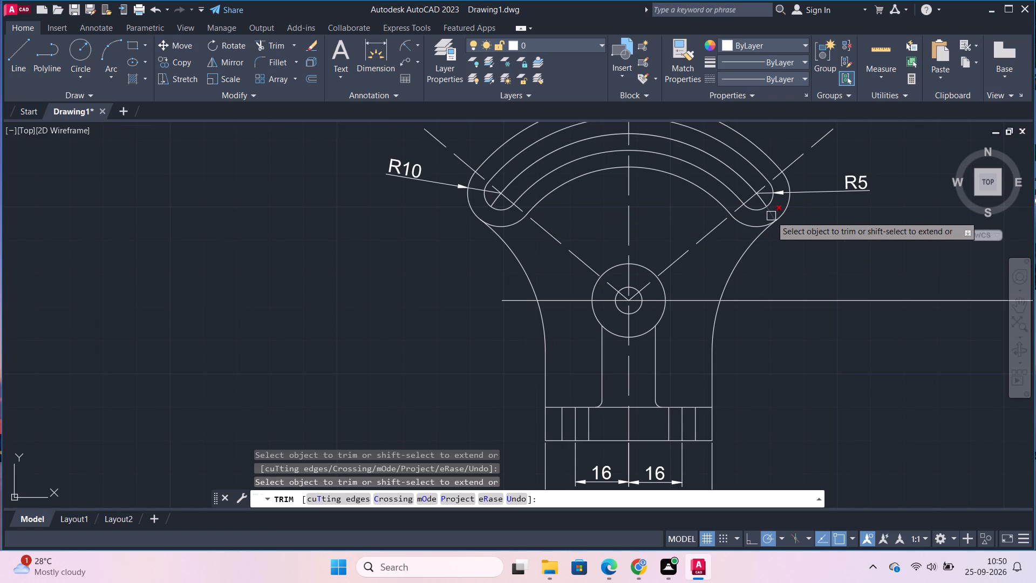
click(771, 216)
key(Escape)
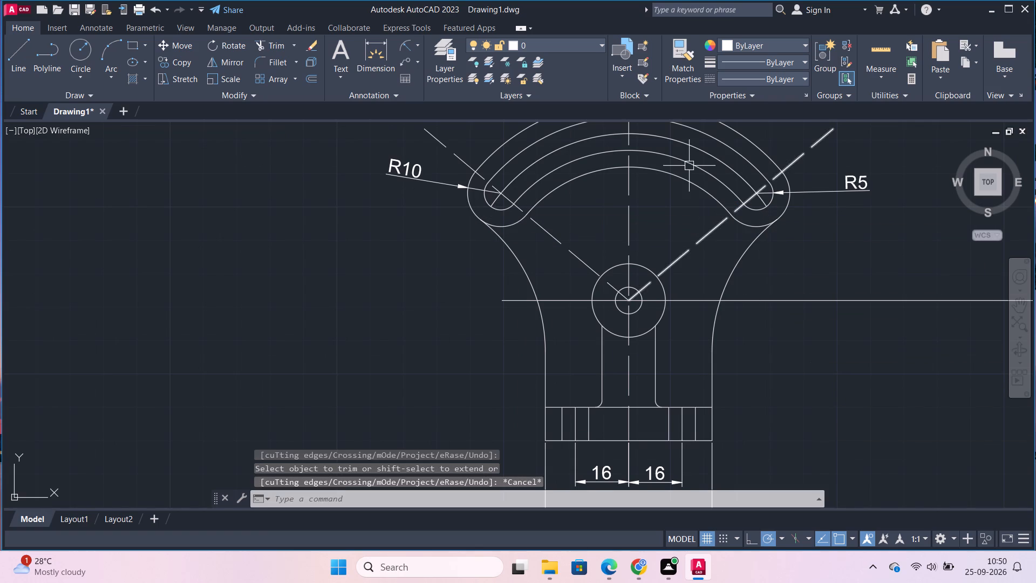
Apply the ACAD_ISO02W100 dashed linetype to the centre arc running through the curved slot.
click(712, 161)
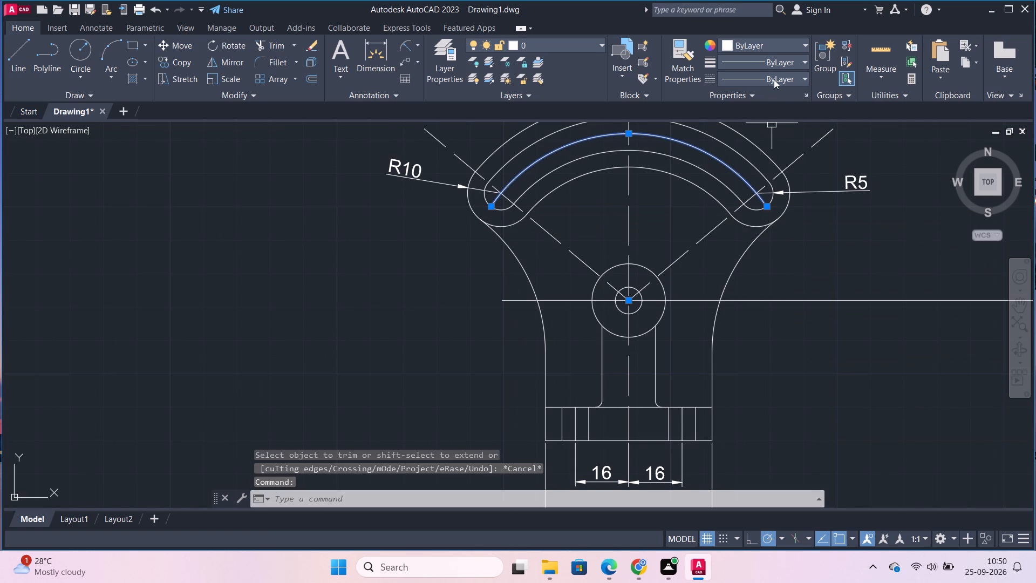
click(791, 73)
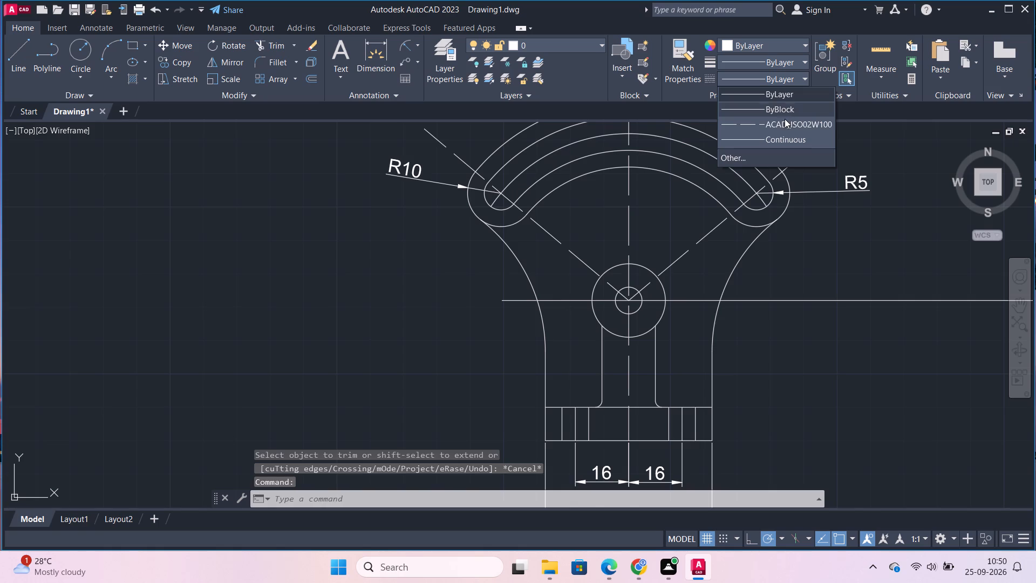
click(785, 119)
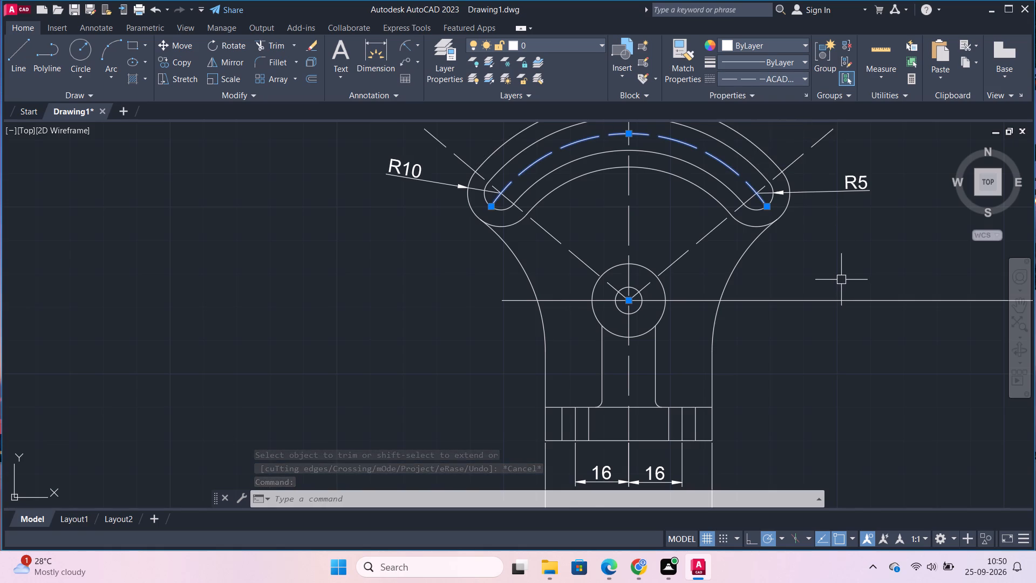
key(Escape)
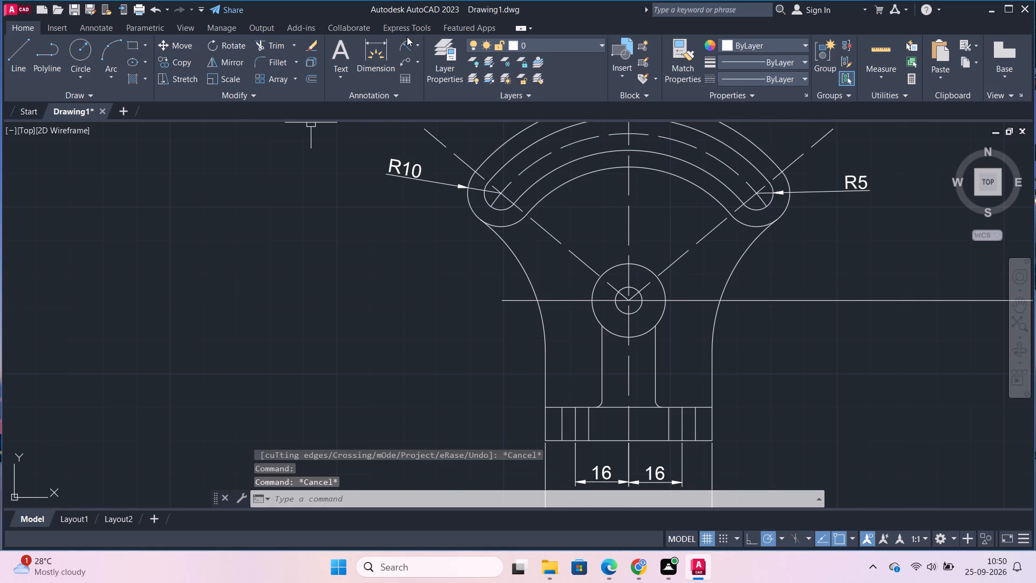
Add radius dimensions to the slot's dashed centre arc and to the blend arc on the stem's left side.
click(401, 42)
click(719, 159)
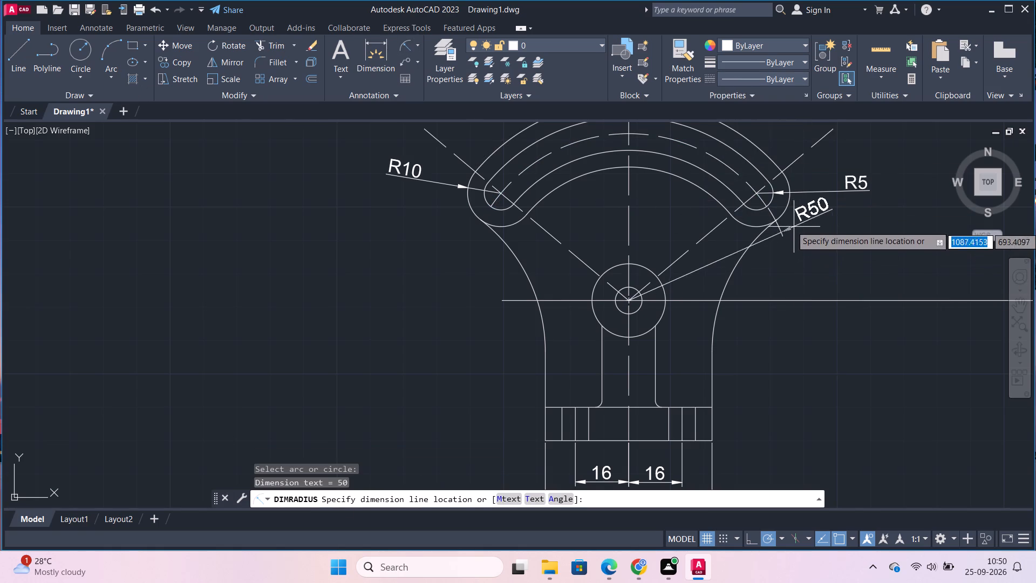
click(807, 234)
scroll(786, 282, down, 1)
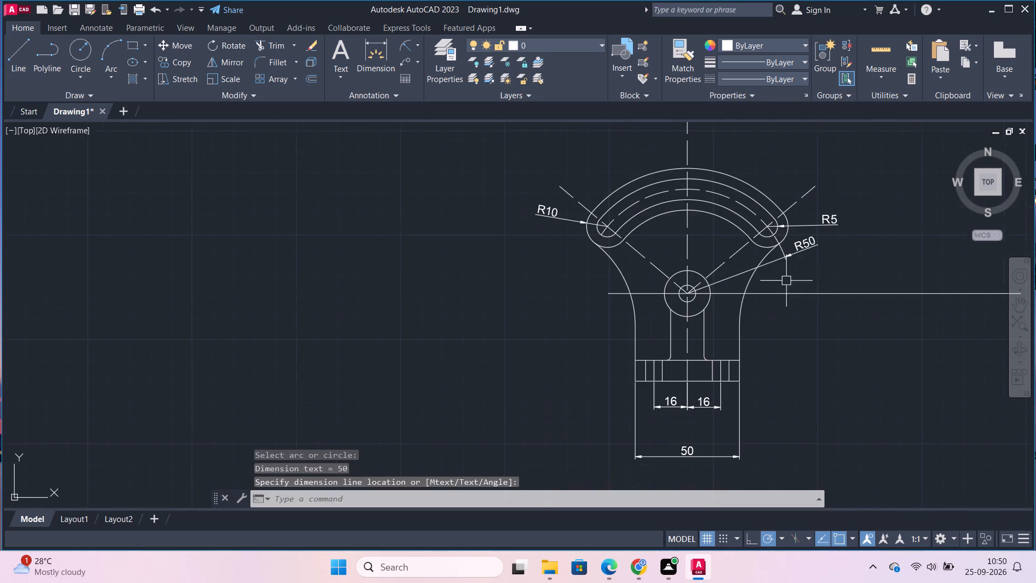
middle_drag(775, 314, 683, 318)
scroll(657, 319, up, 1)
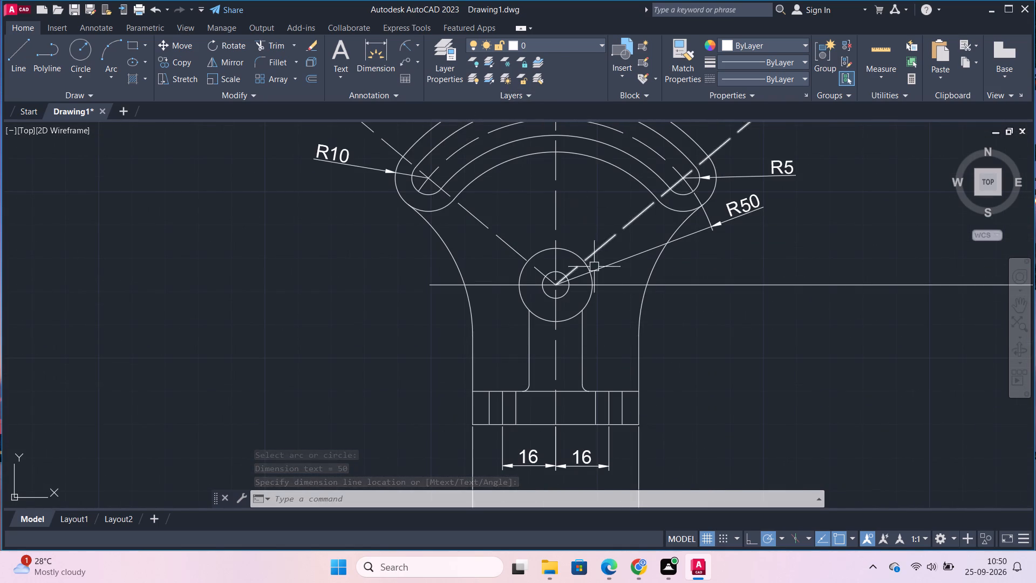
key(space)
click(450, 256)
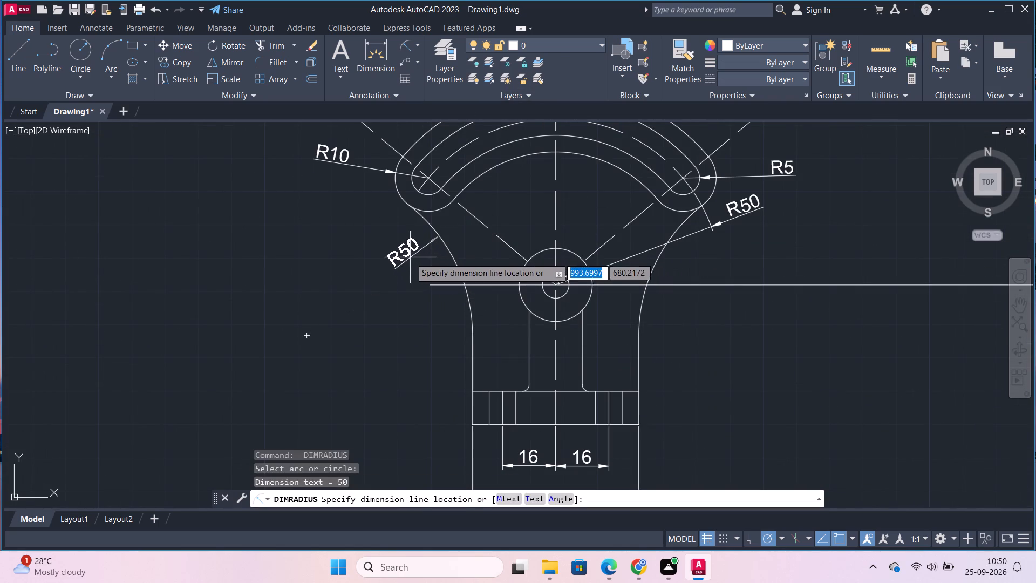
click(410, 257)
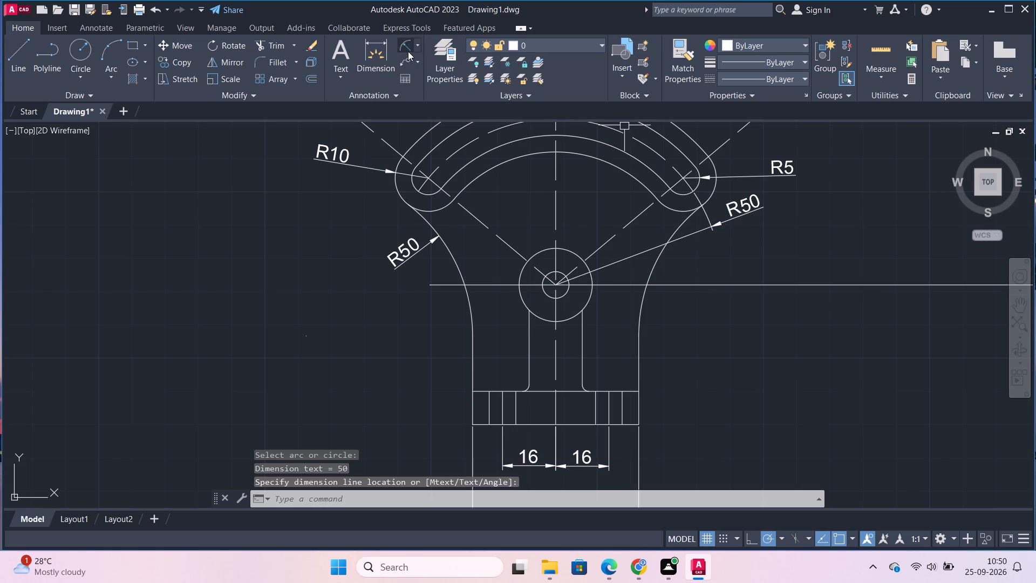
Add diameter dimensions to the hub's outer circle and its small inner circle.
click(419, 46)
click(437, 201)
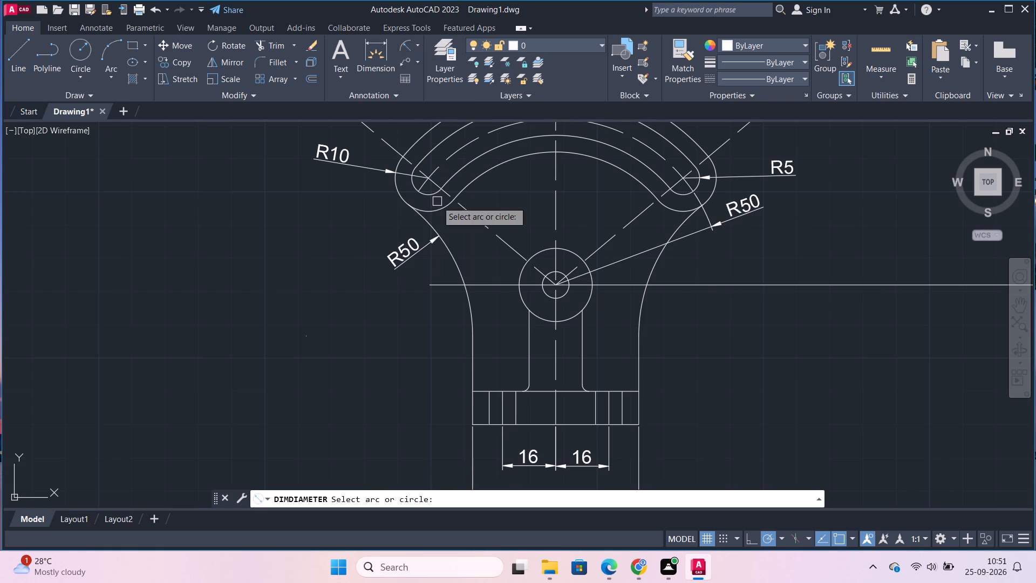
click(585, 303)
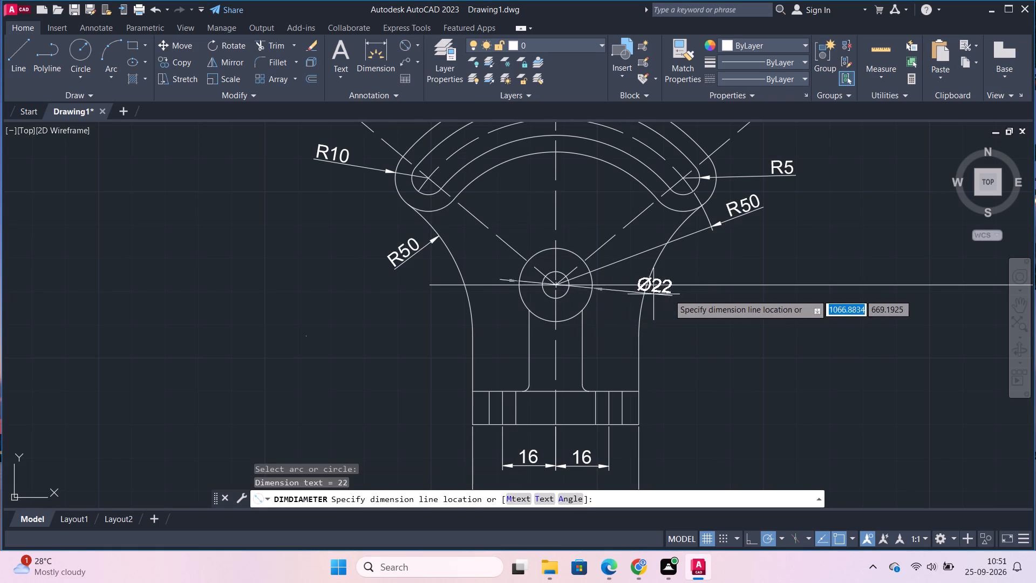
click(603, 201)
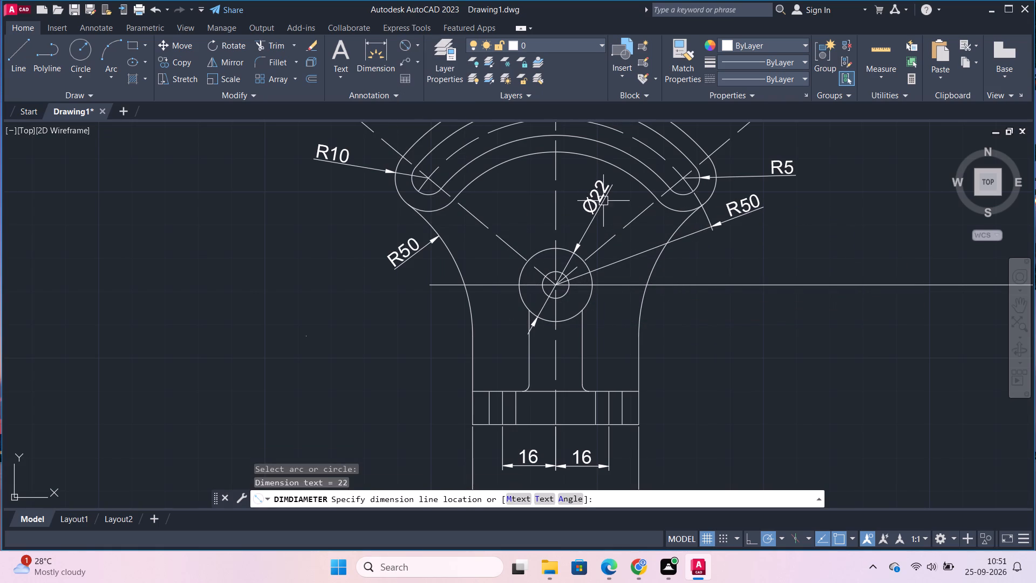
key(space)
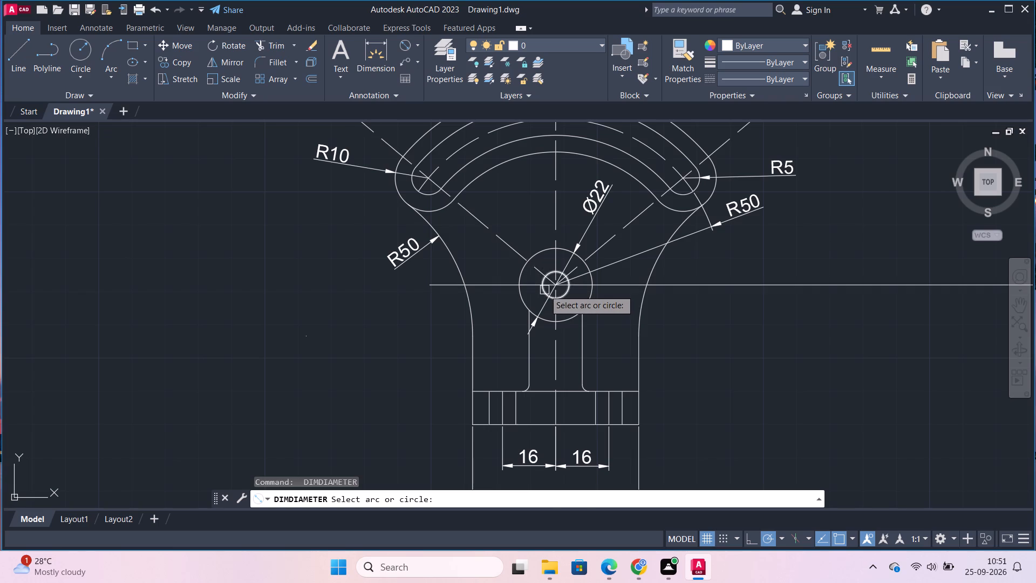
click(544, 290)
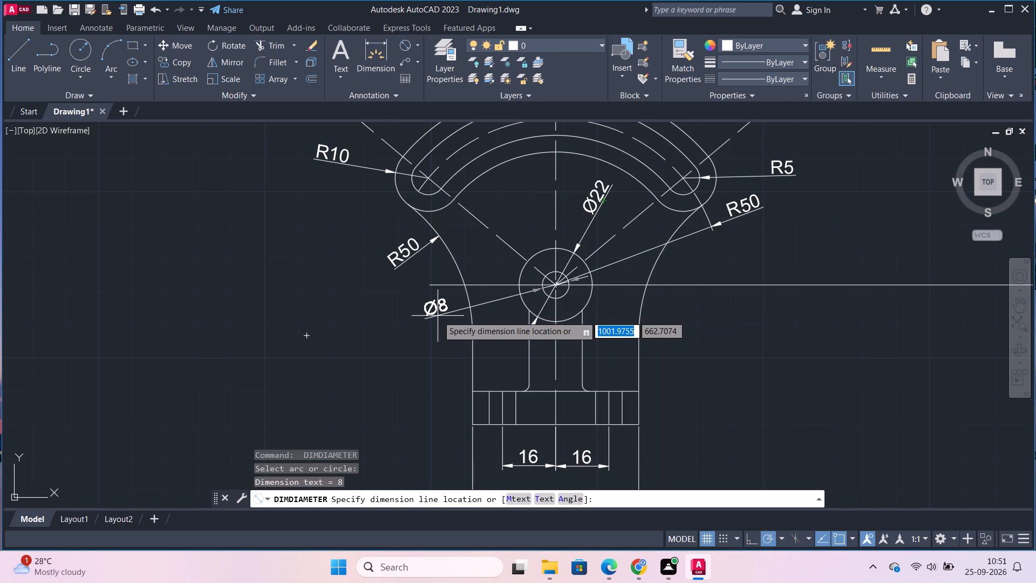
click(438, 316)
Add an angular dimension between the two slanted dashed centre lines, placed just above the curved slot.
scroll(673, 330, down, 1)
middle_drag(685, 337, 675, 303)
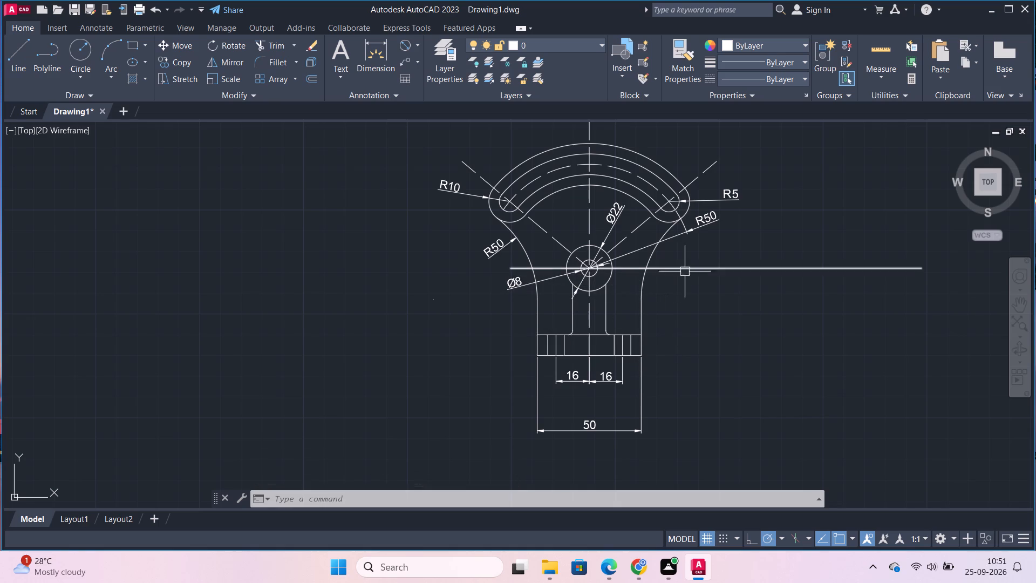
click(416, 46)
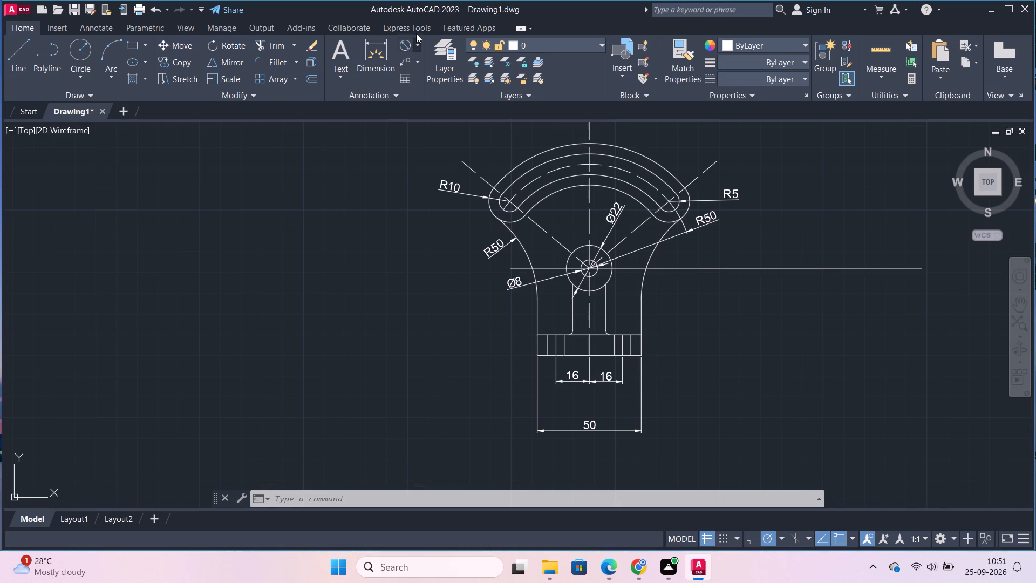
drag(436, 173, 443, 135)
click(441, 116)
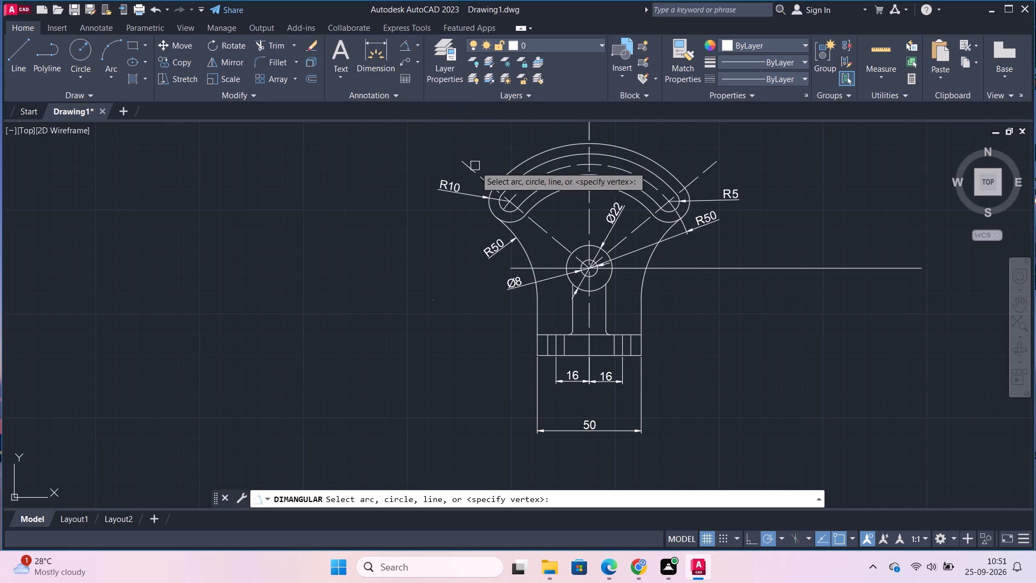
click(474, 168)
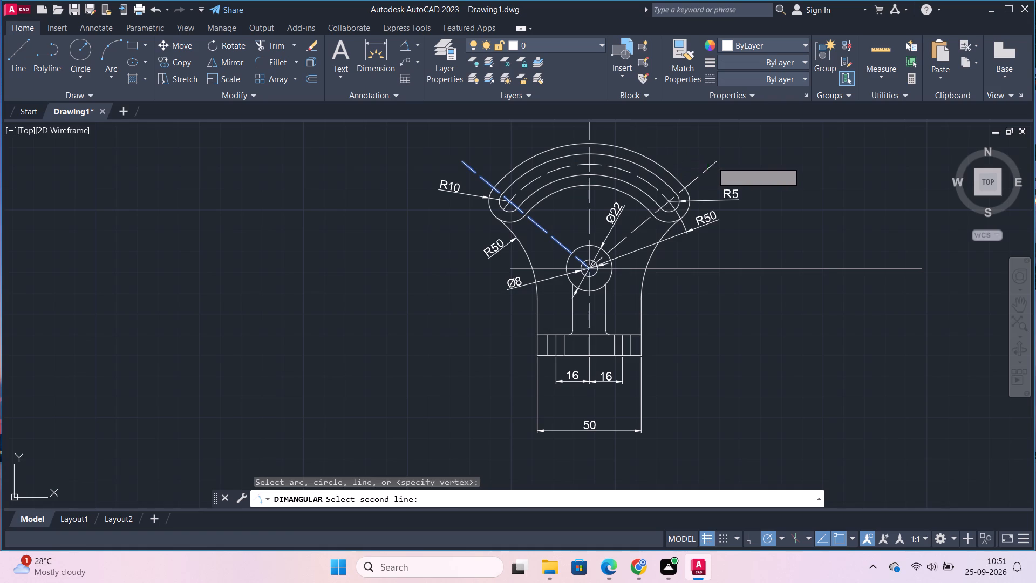
click(712, 161)
click(665, 148)
Draw a separate horizontal line 25 long to the right of the base, level with its bottom edge.
scroll(670, 155, down, 1)
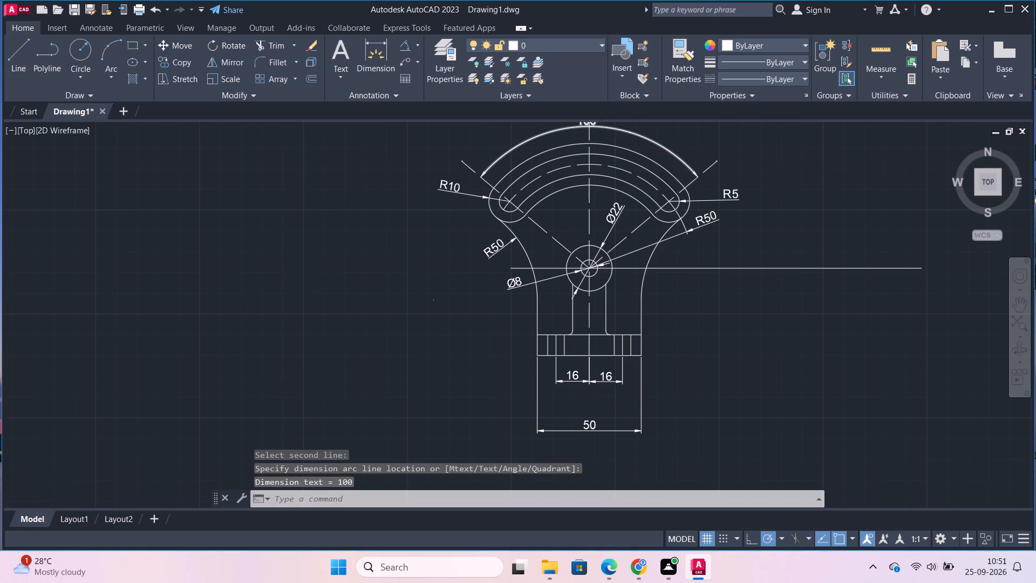
middle_drag(707, 166, 706, 188)
scroll(699, 152, up, 1)
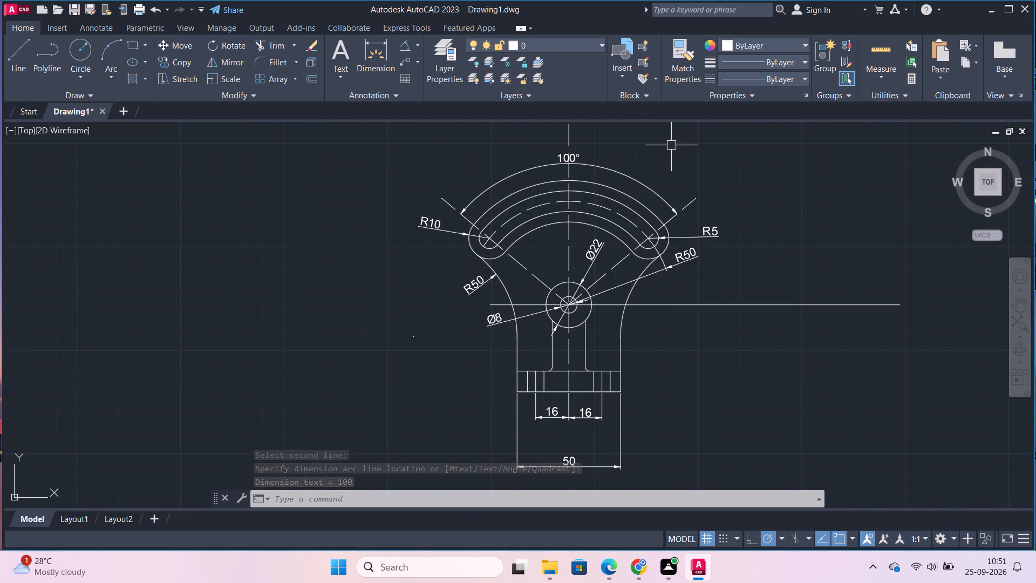
scroll(688, 219, down, 1)
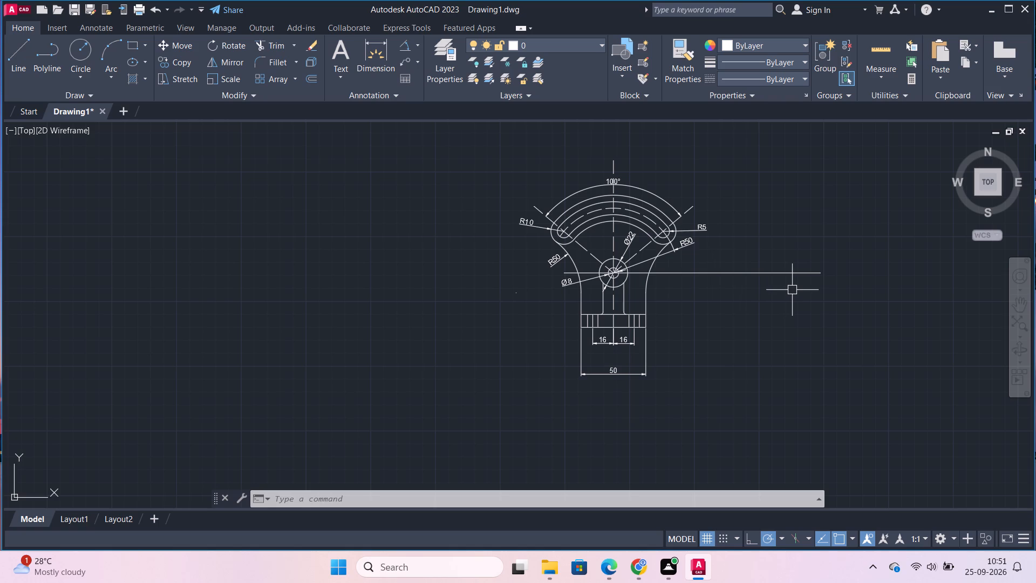
middle_drag(800, 290, 638, 325)
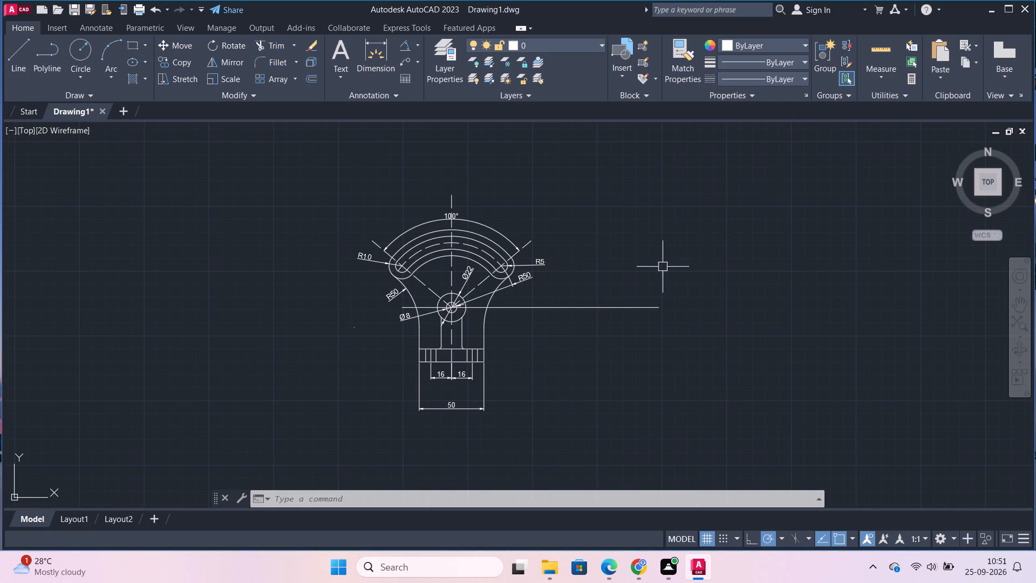
click(16, 50)
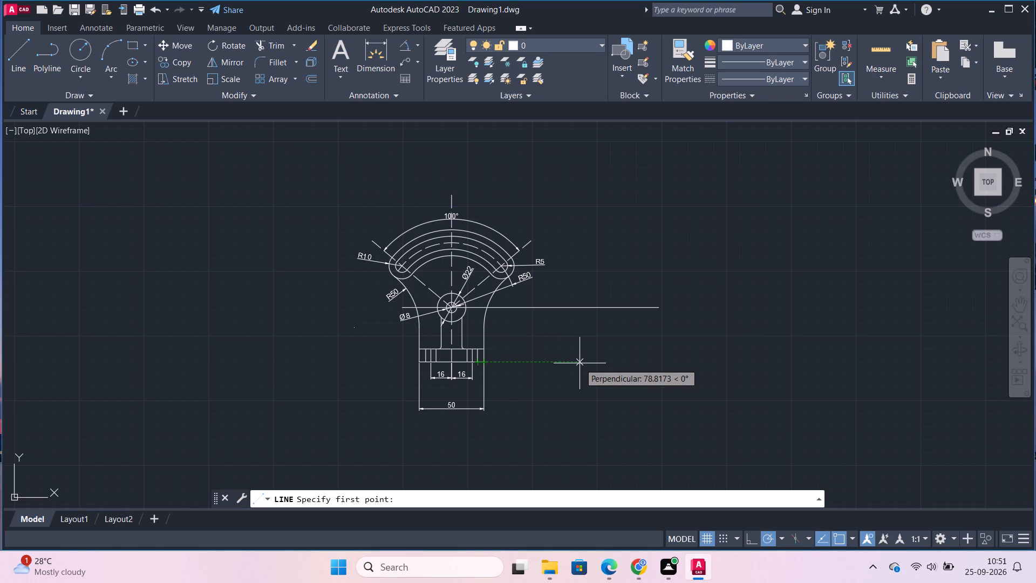
click(580, 363)
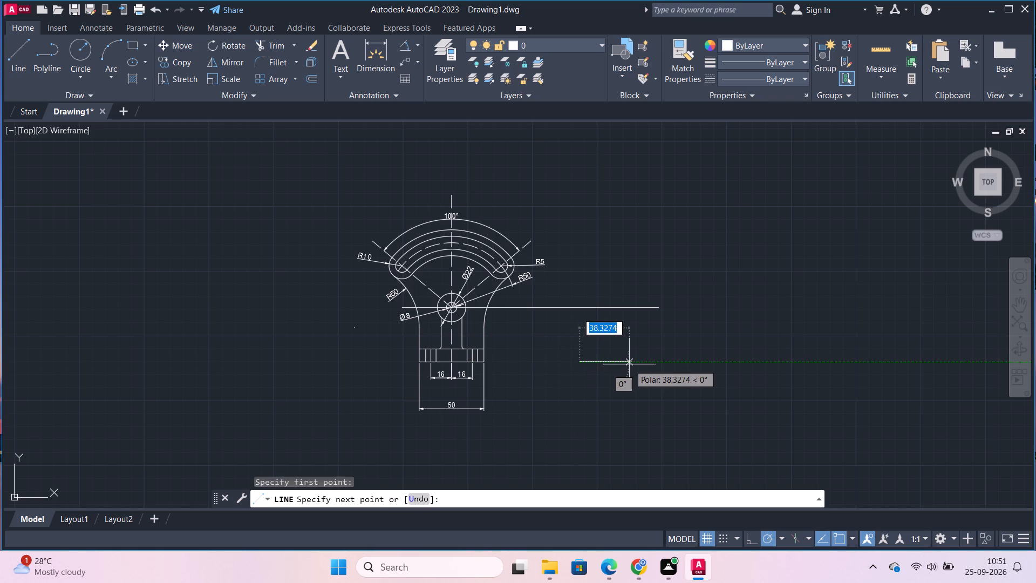
text(25)
key(Return)
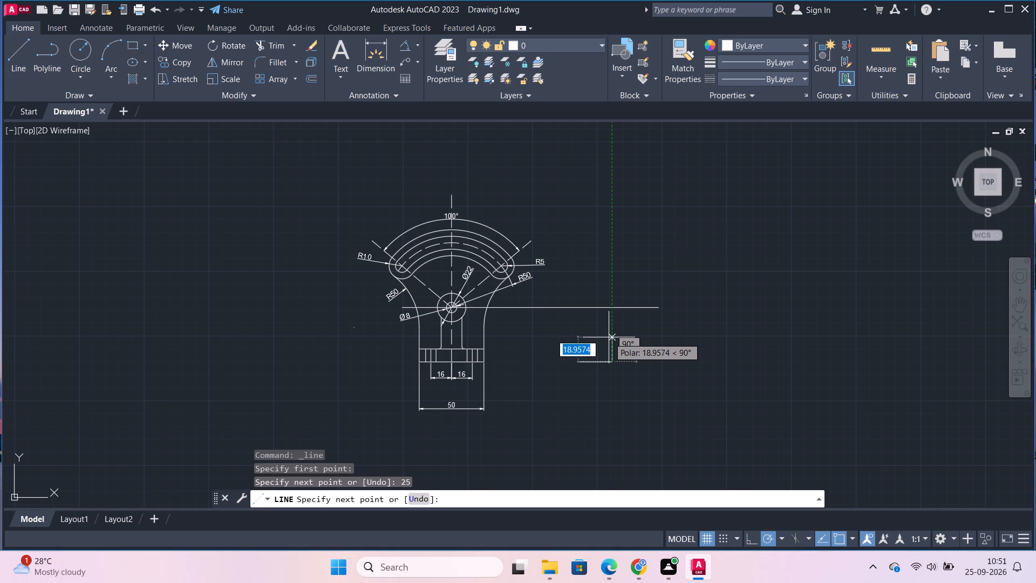
key(Escape)
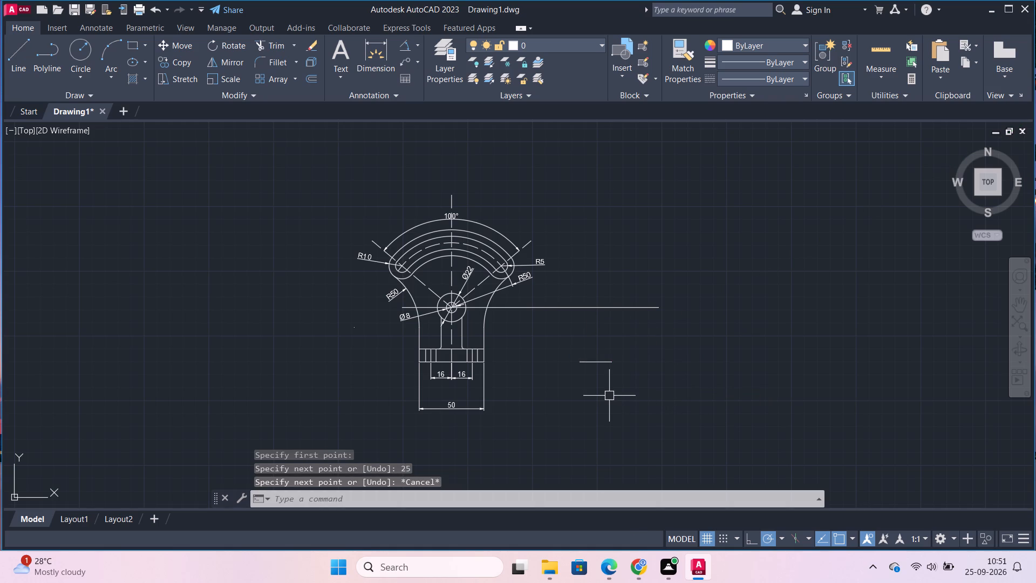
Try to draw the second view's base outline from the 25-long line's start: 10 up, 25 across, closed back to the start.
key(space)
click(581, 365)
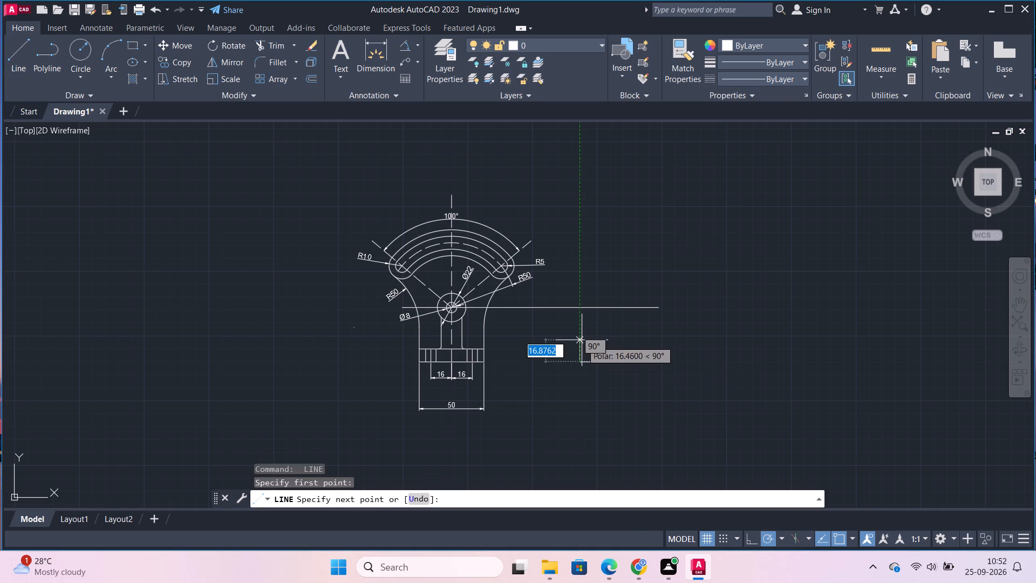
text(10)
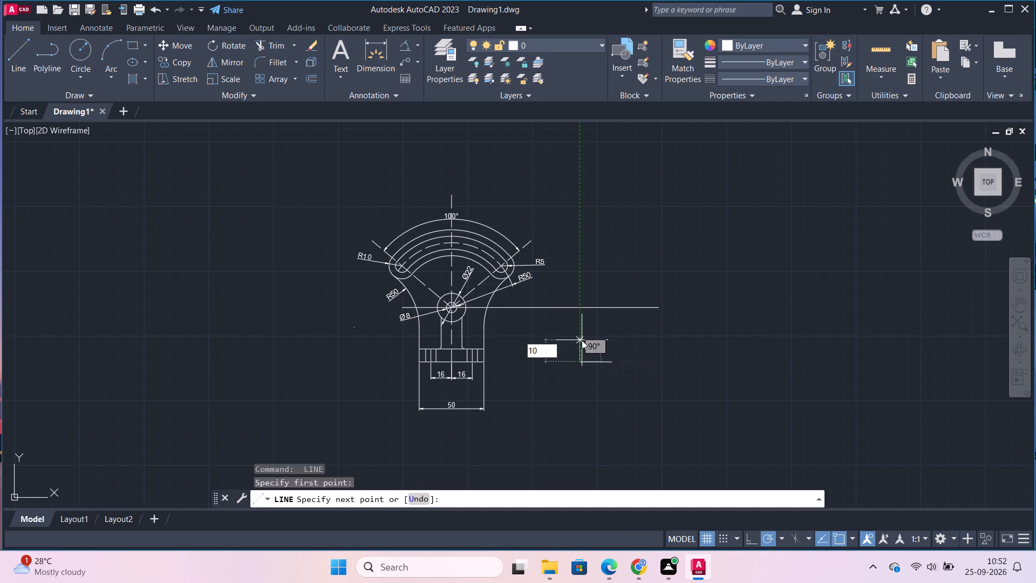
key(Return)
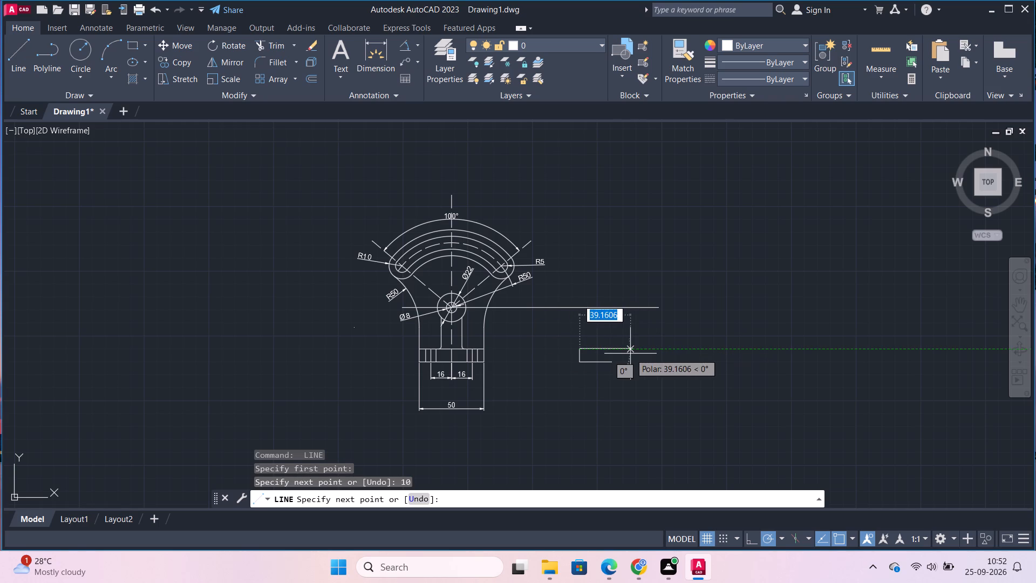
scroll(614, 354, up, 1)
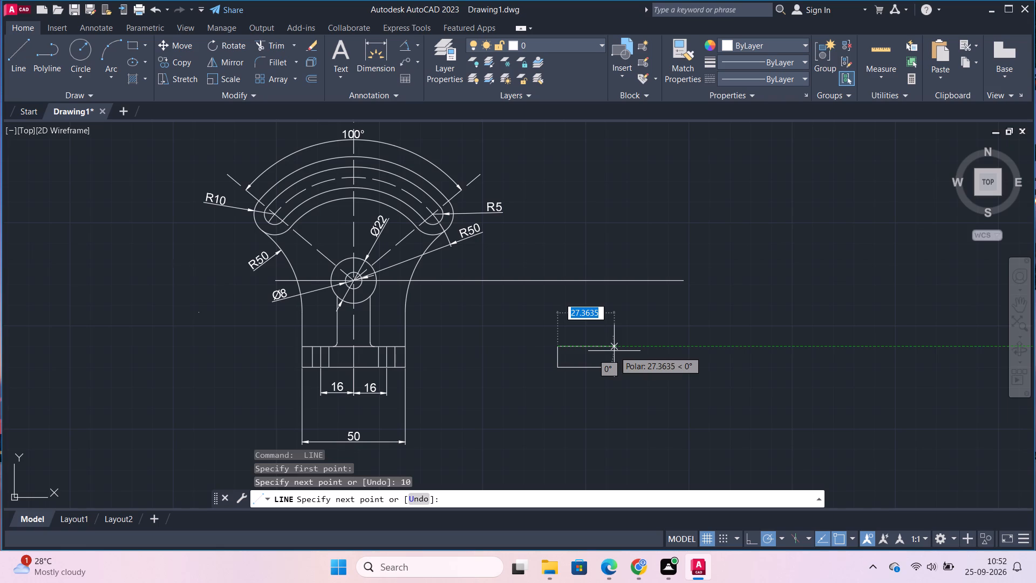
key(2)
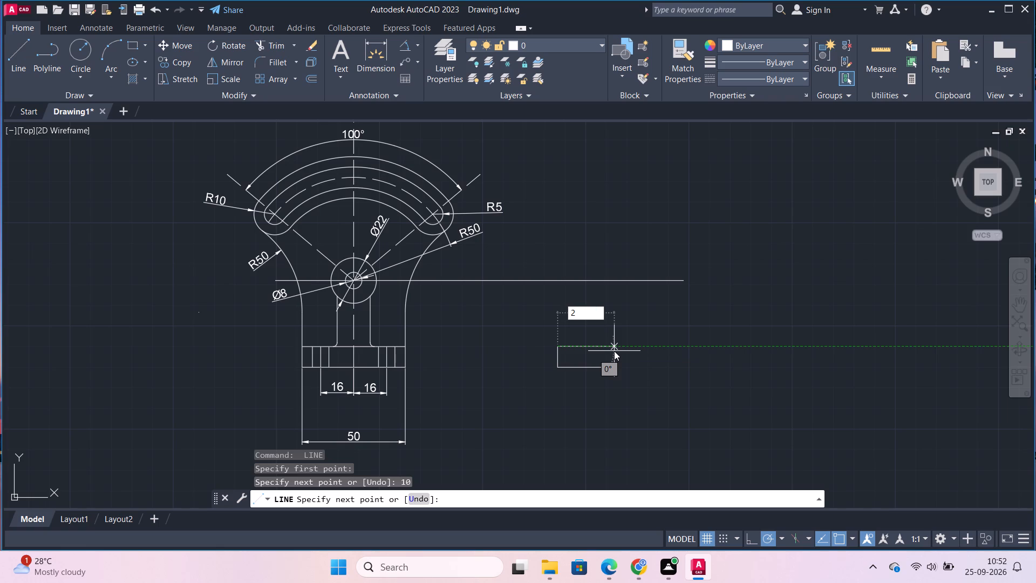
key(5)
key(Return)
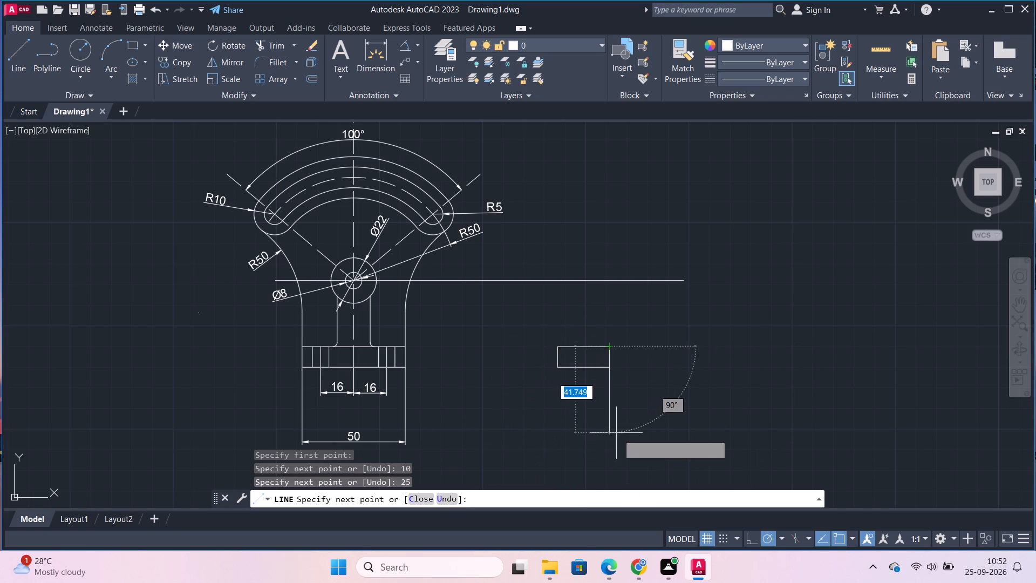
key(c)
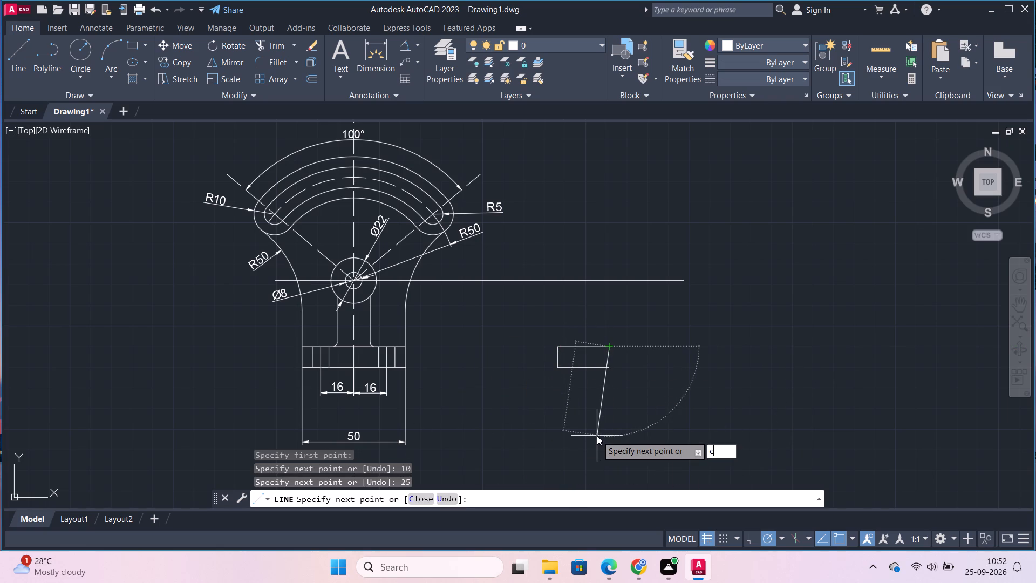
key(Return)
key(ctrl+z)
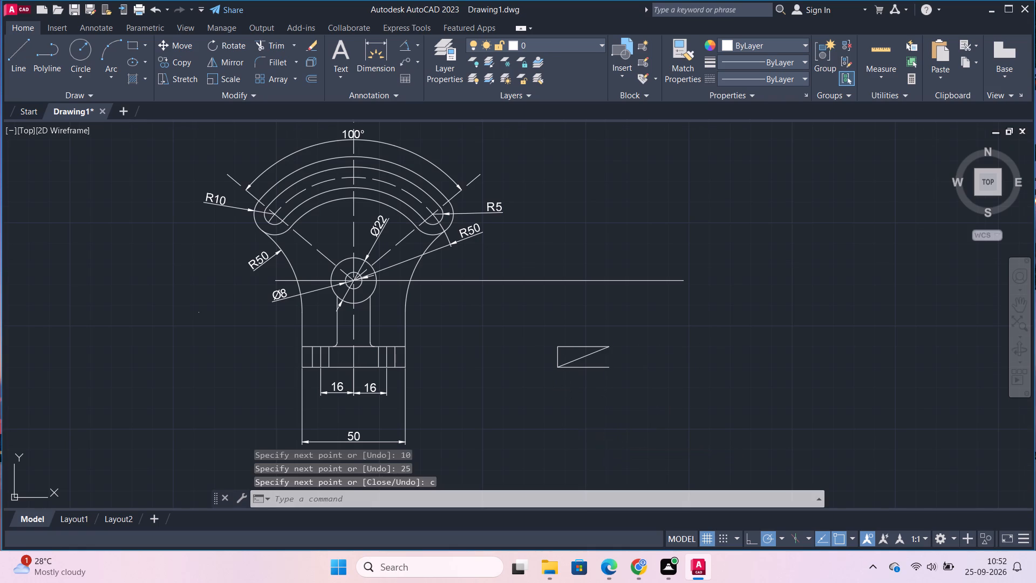
Draw horizontal projection lines from the top and bottom quadrants of the hub's outer circle, extending beyond the separate 25-long line.
click(13, 45)
scroll(383, 222, up, 1)
scroll(568, 381, up, 1)
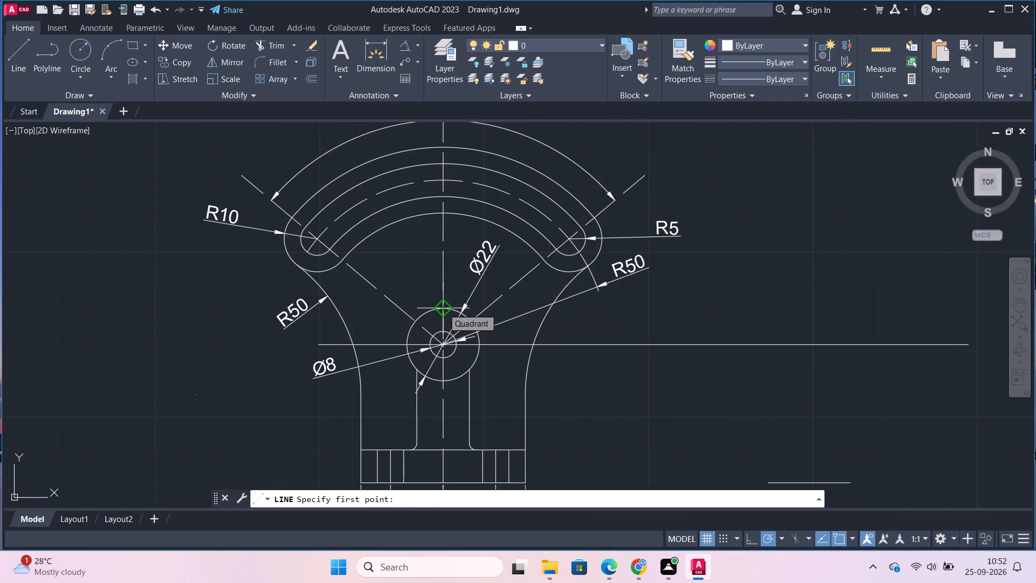
click(443, 308)
scroll(813, 316, down, 1)
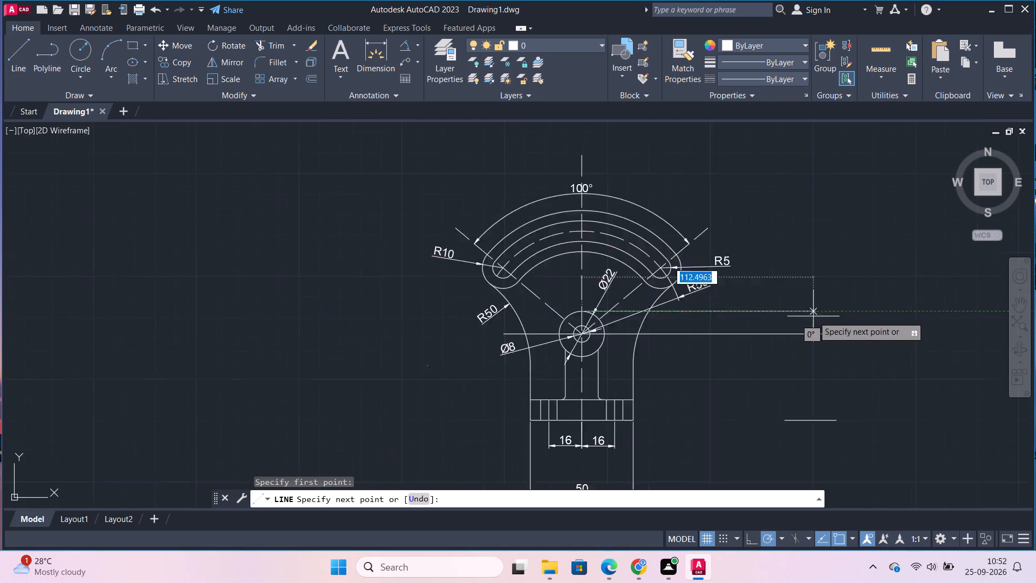
scroll(813, 316, down, 1)
middle_drag(804, 309, 687, 299)
scroll(704, 288, up, 1)
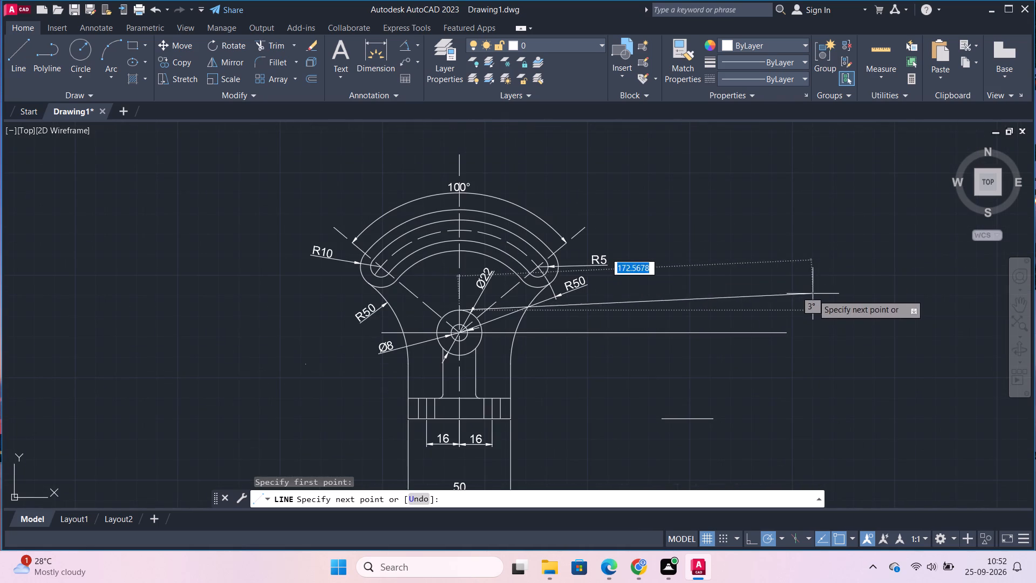
click(817, 311)
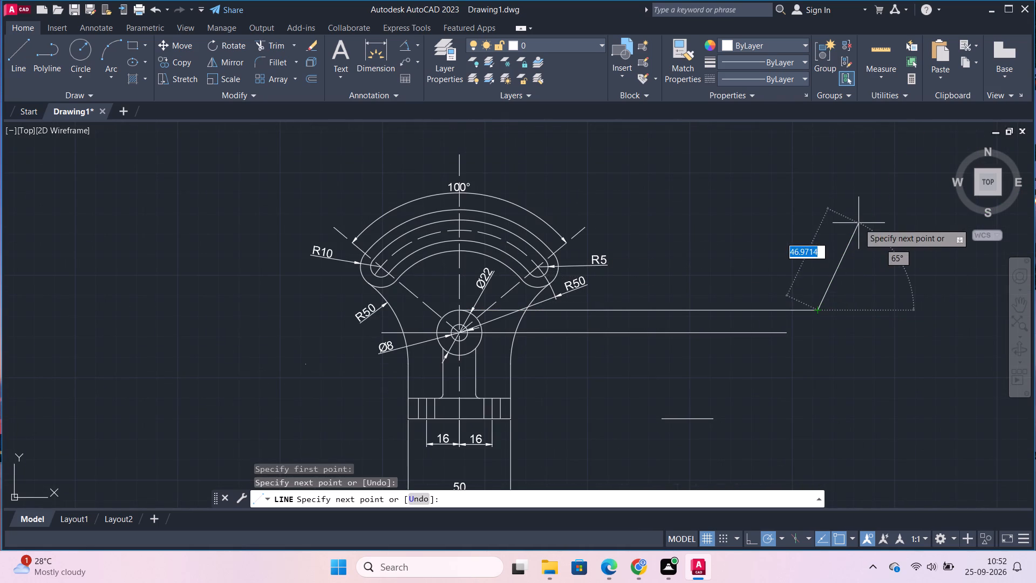
key(space)
key(space)
click(461, 358)
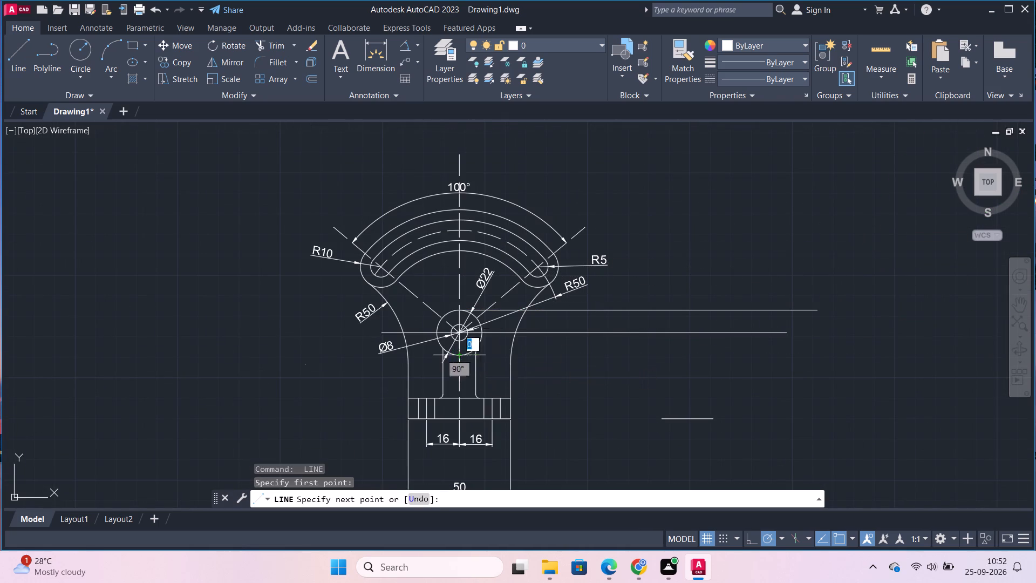
click(830, 352)
key(space)
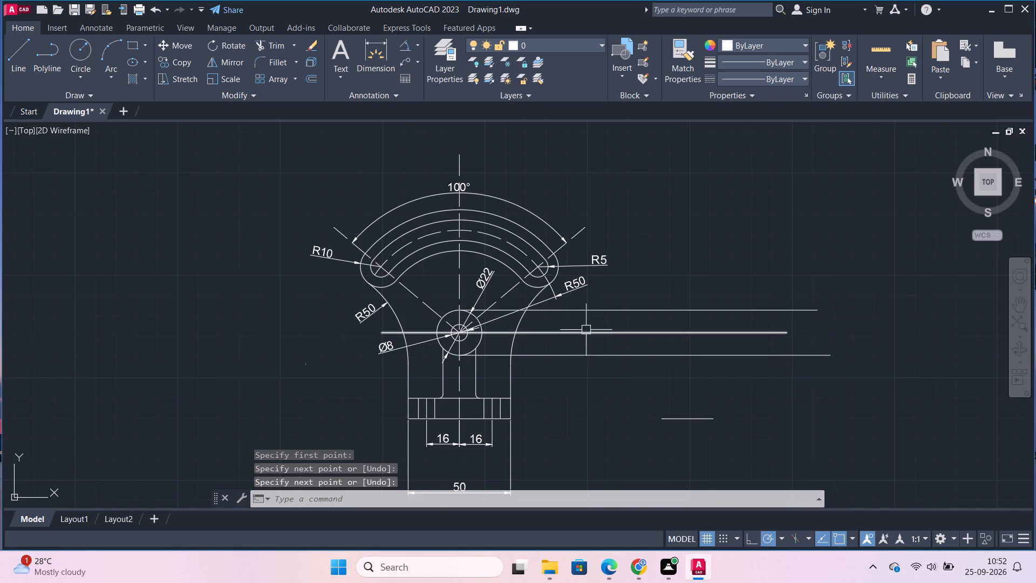
Draw horizontal projection lines from the top and bottom of the hub's small inner circle across to the second view's area.
key(space)
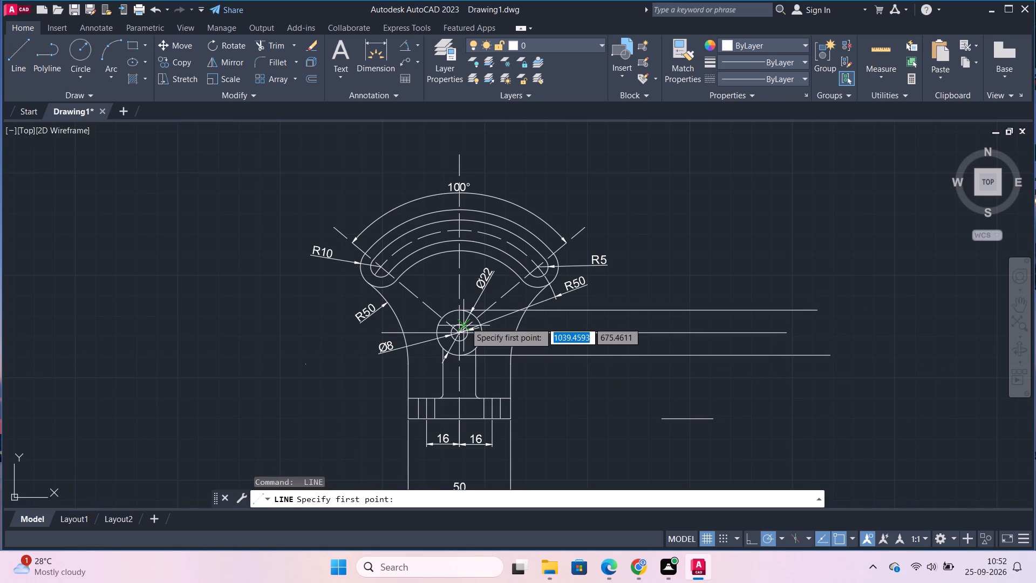
scroll(467, 318, up, 2)
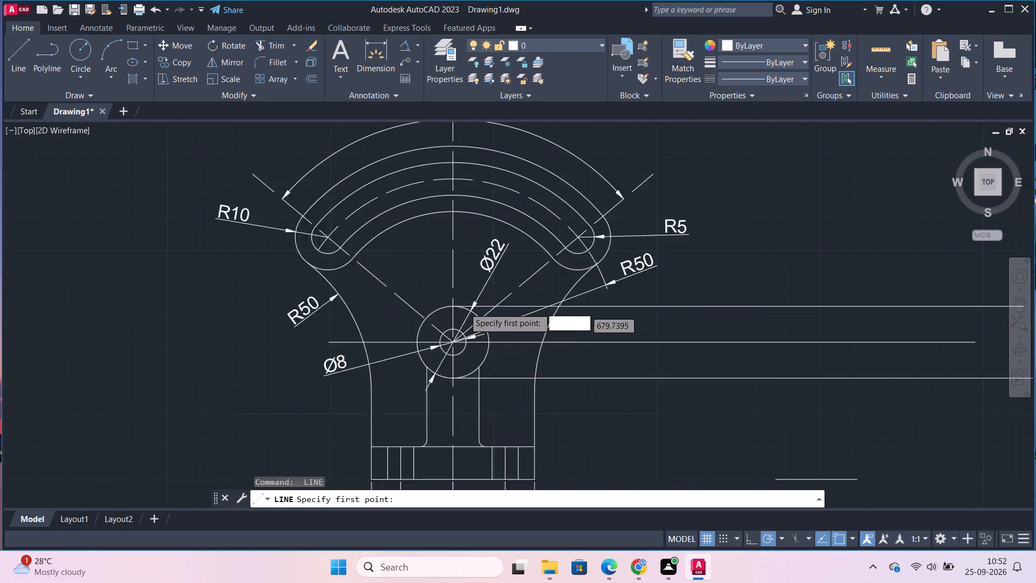
click(441, 335)
scroll(865, 299, down, 2)
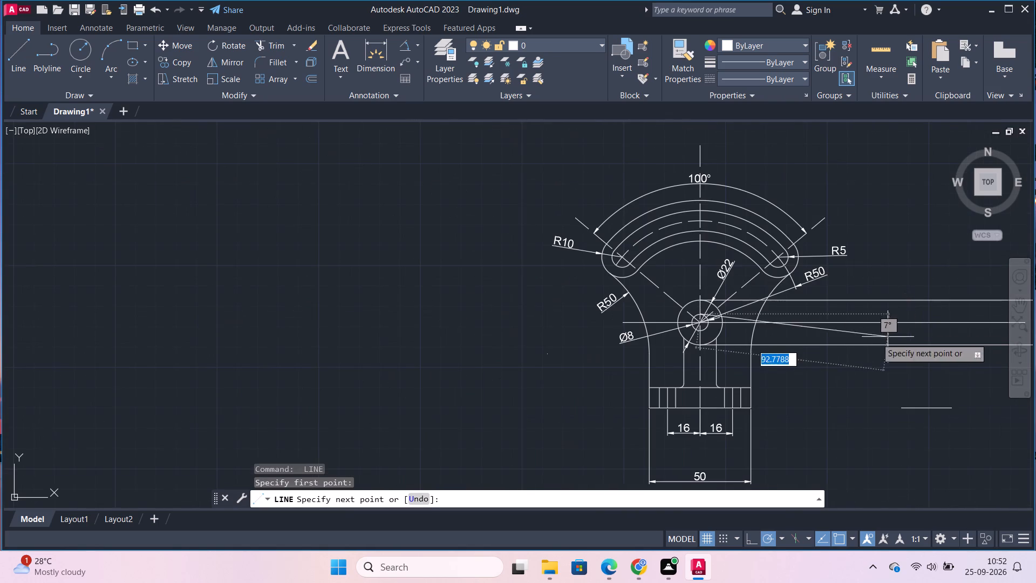
middle_drag(884, 322, 672, 300)
click(901, 293)
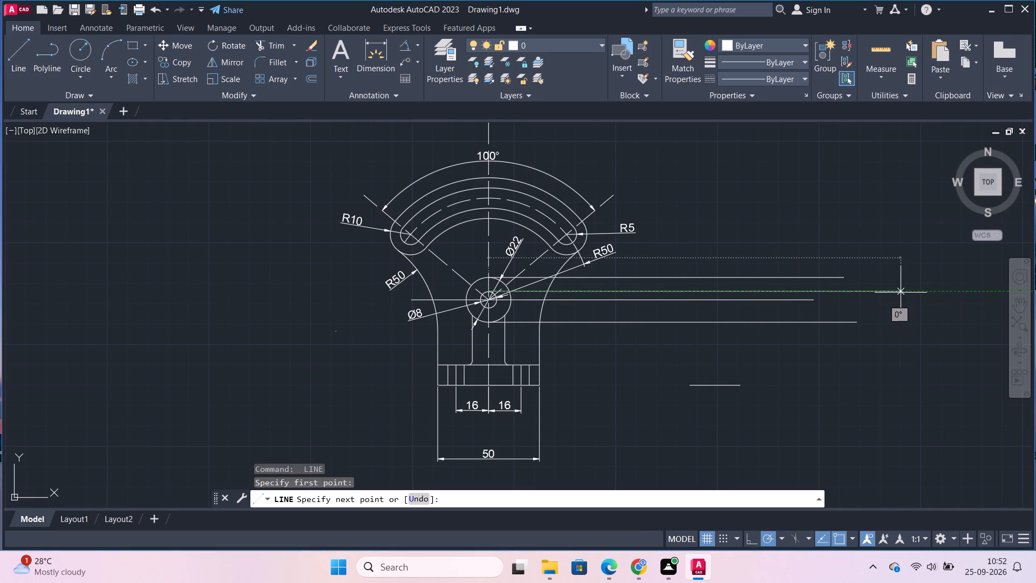
key(space)
key(space)
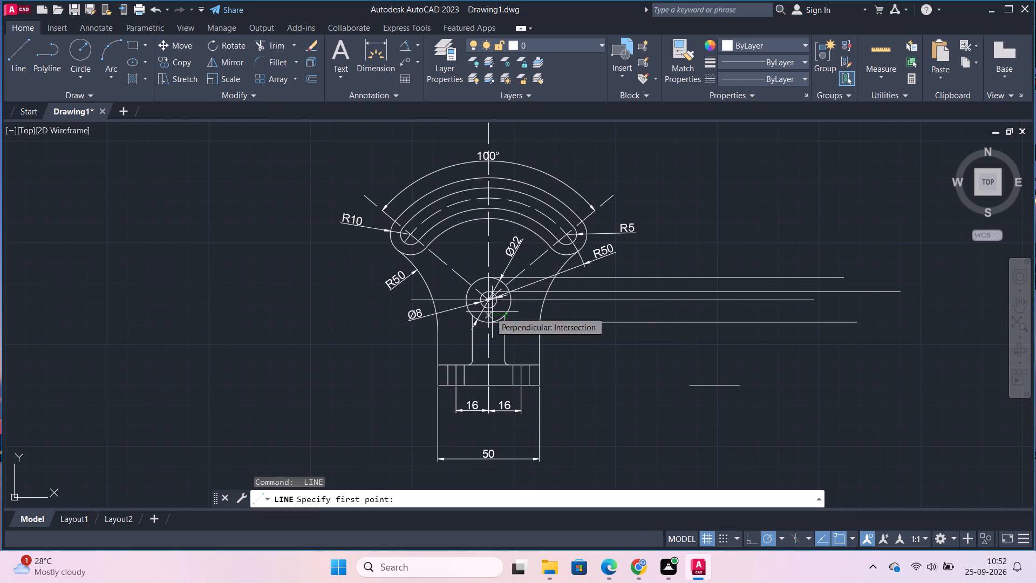
click(488, 312)
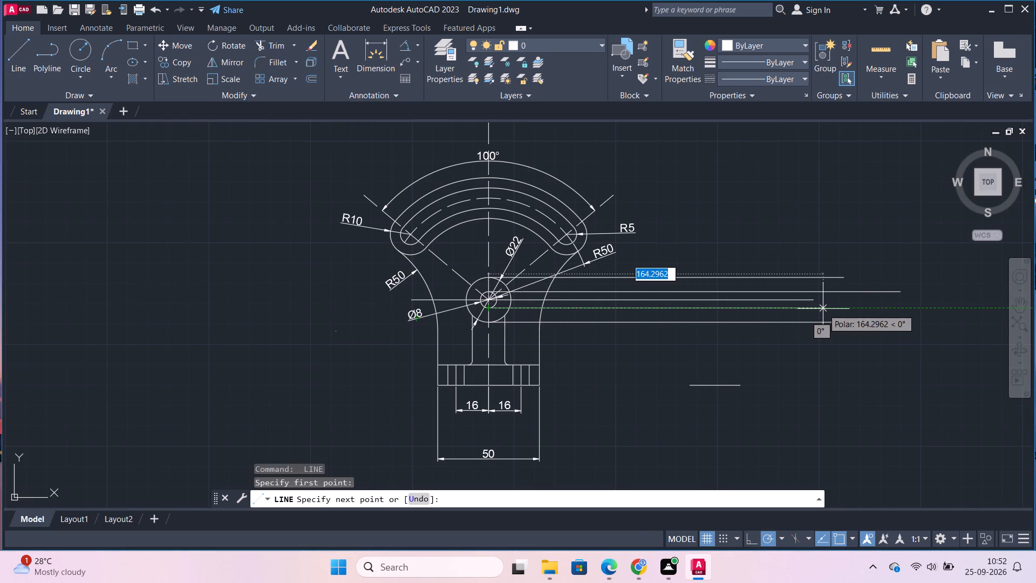
click(823, 309)
key(space)
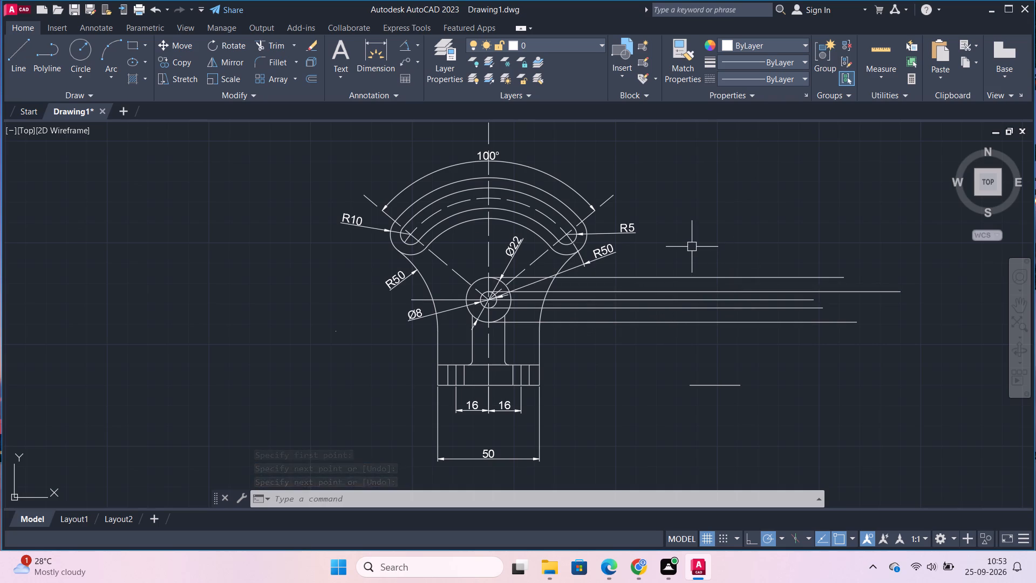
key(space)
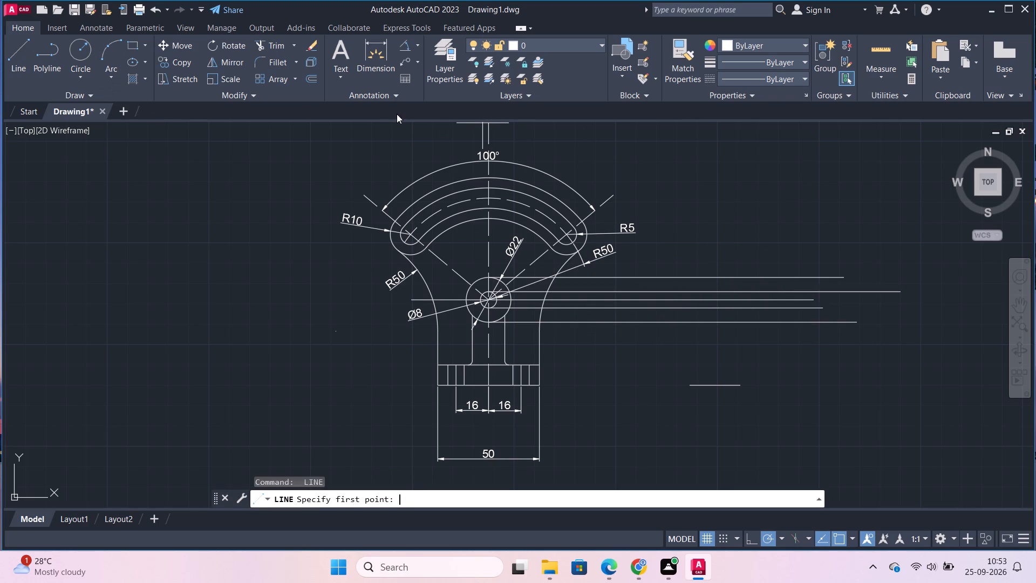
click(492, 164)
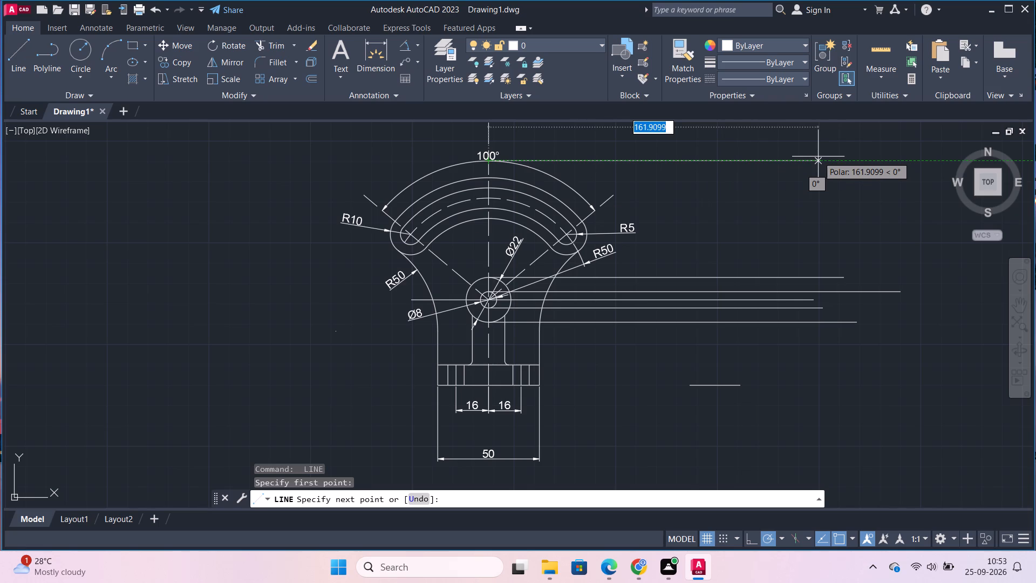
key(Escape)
Draw horizontal projection lines from the crowns of the curved head's outermost and innermost arcs across to the second view's area.
key(space)
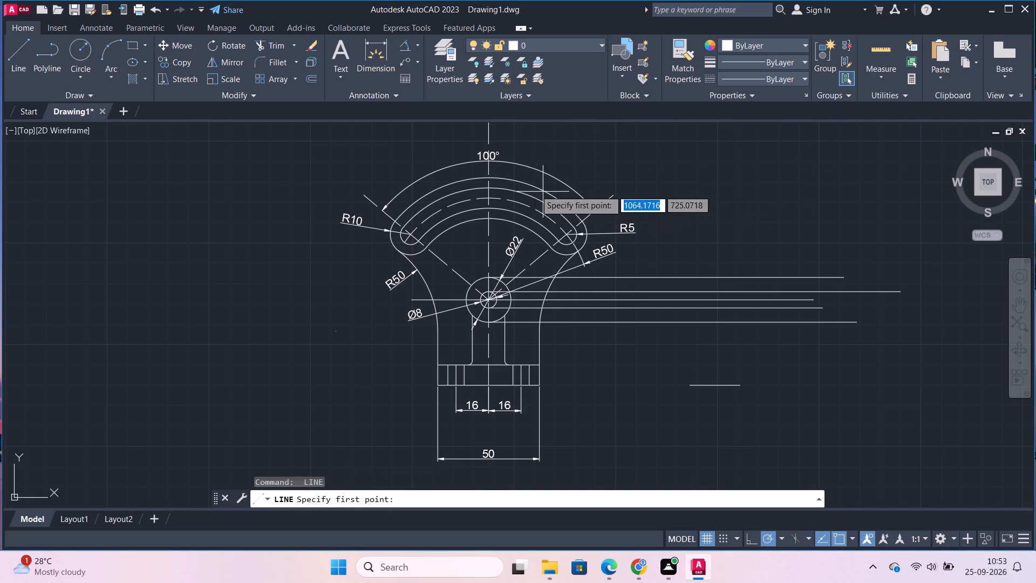
click(490, 179)
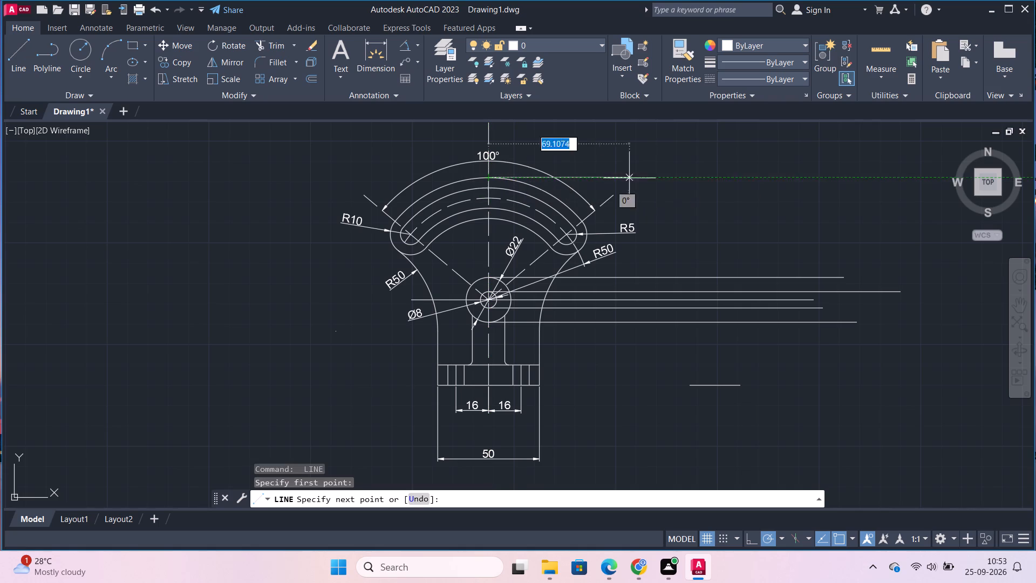
click(833, 179)
key(space)
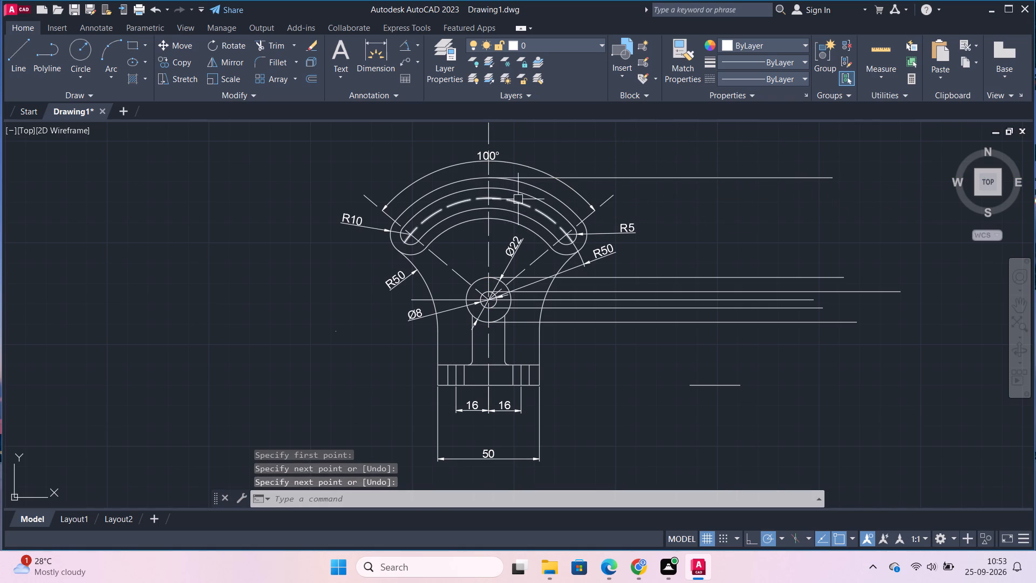
key(space)
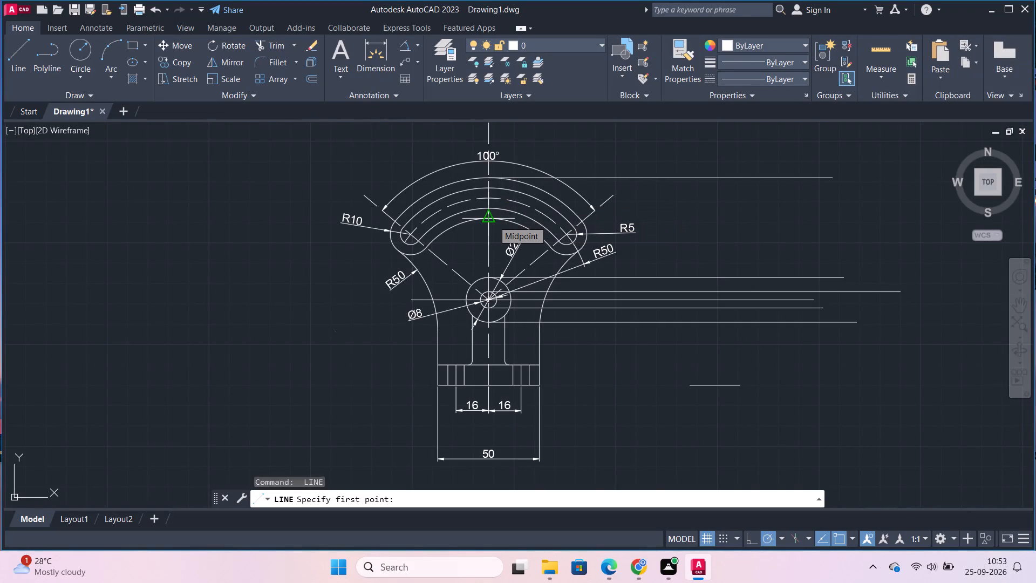
click(493, 221)
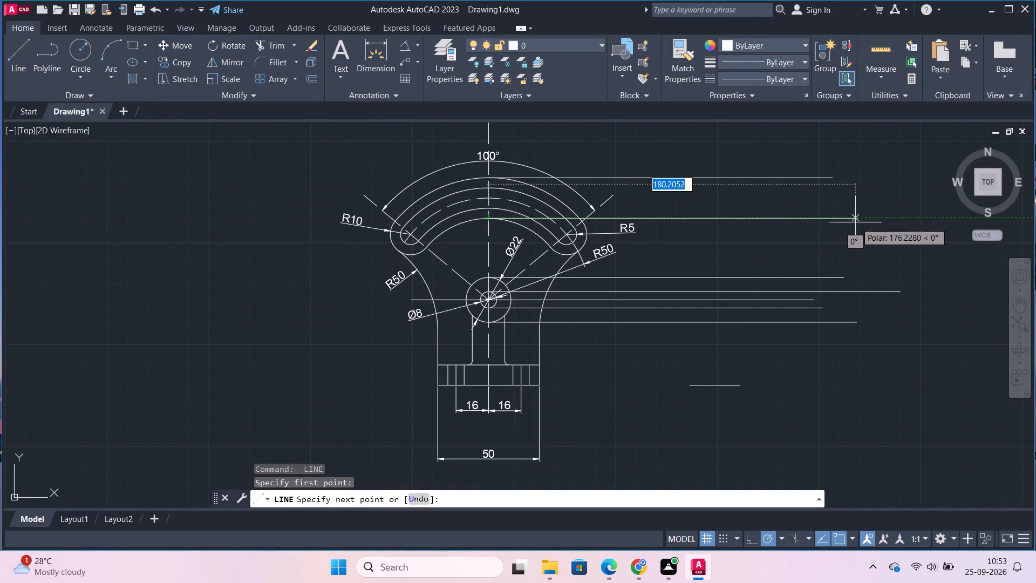
click(856, 222)
key(space)
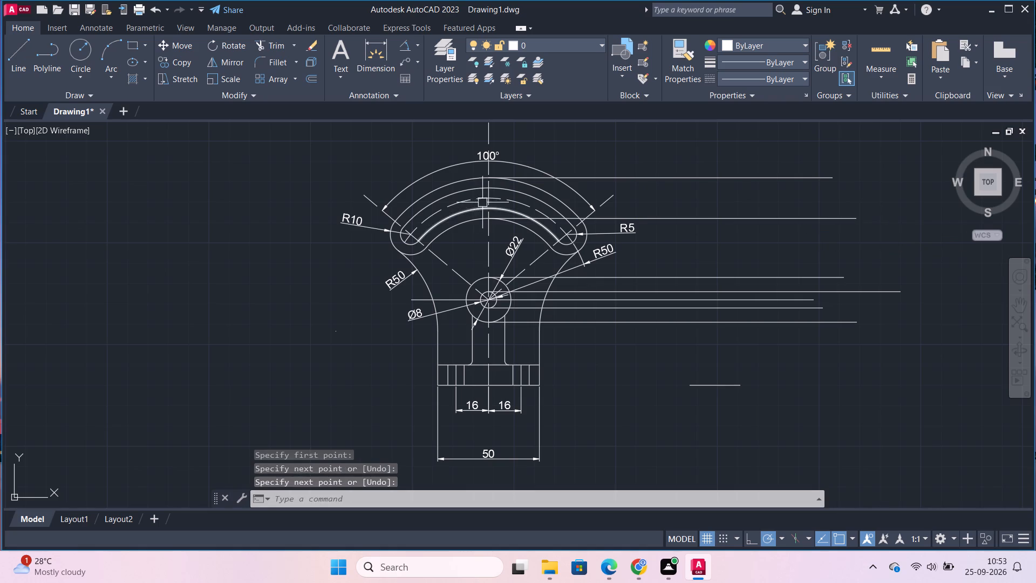
Draw horizontal projection lines from the midpoints of the slot's upper and lower arcs across to the second view's area.
key(space)
drag(487, 191, 495, 193)
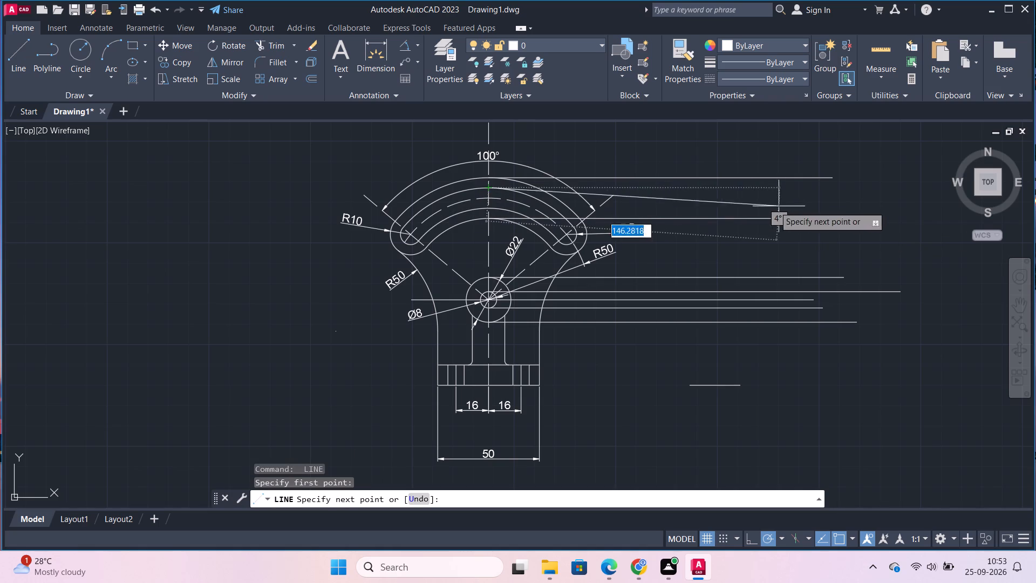
click(847, 188)
key(space)
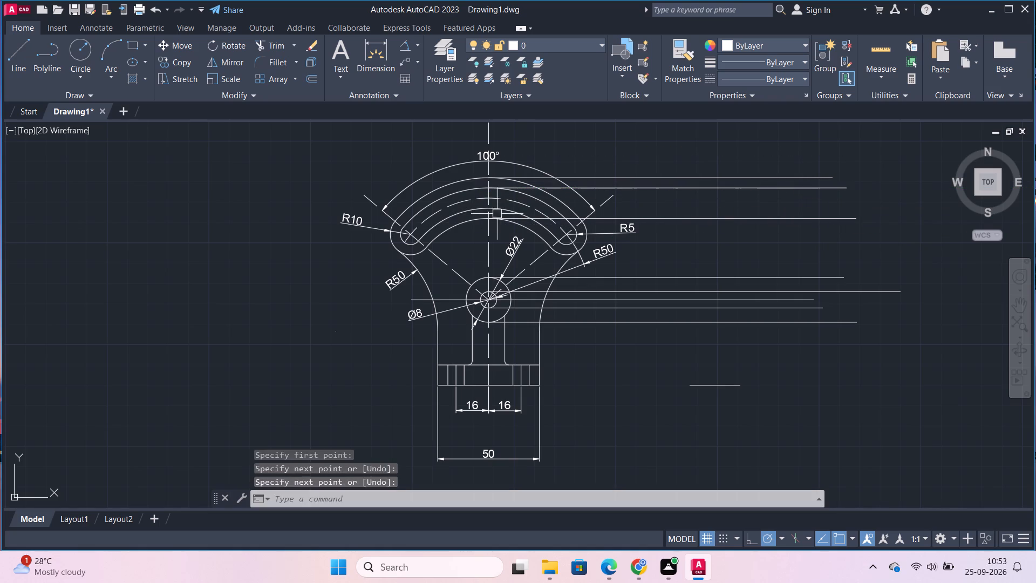
key(space)
scroll(496, 211, up, 1)
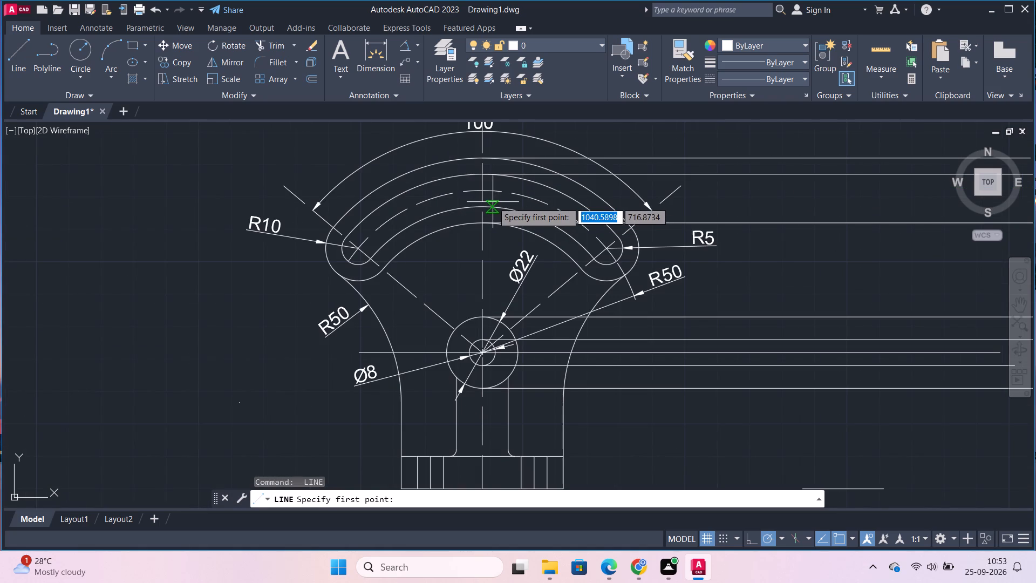
drag(486, 202, 502, 202)
scroll(836, 188, down, 1)
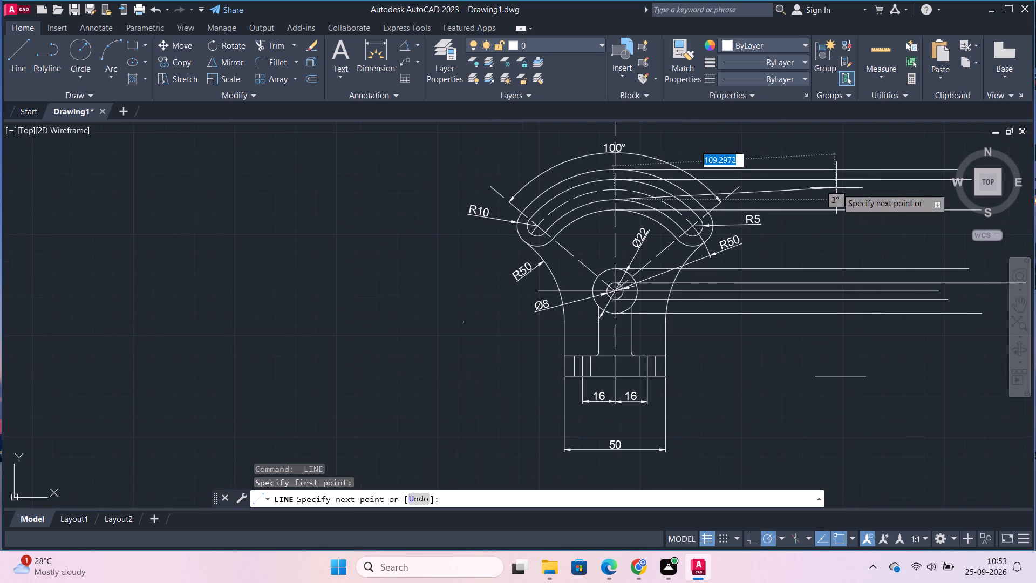
middle_drag(870, 194, 720, 193)
click(871, 192)
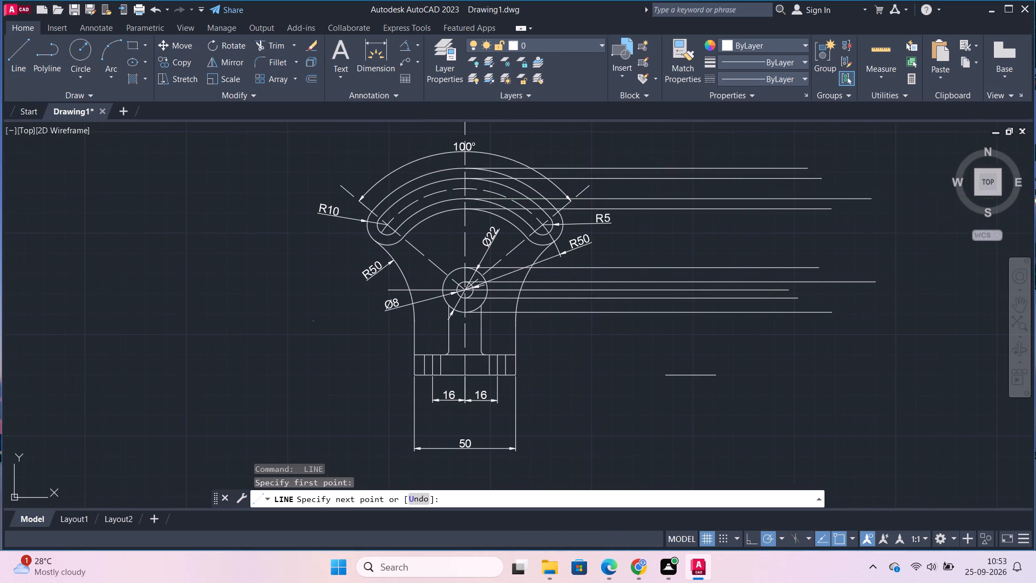
Draw a 10-long vertical line upward from the end of the 25-long base line nearest the front view.
key(Escape)
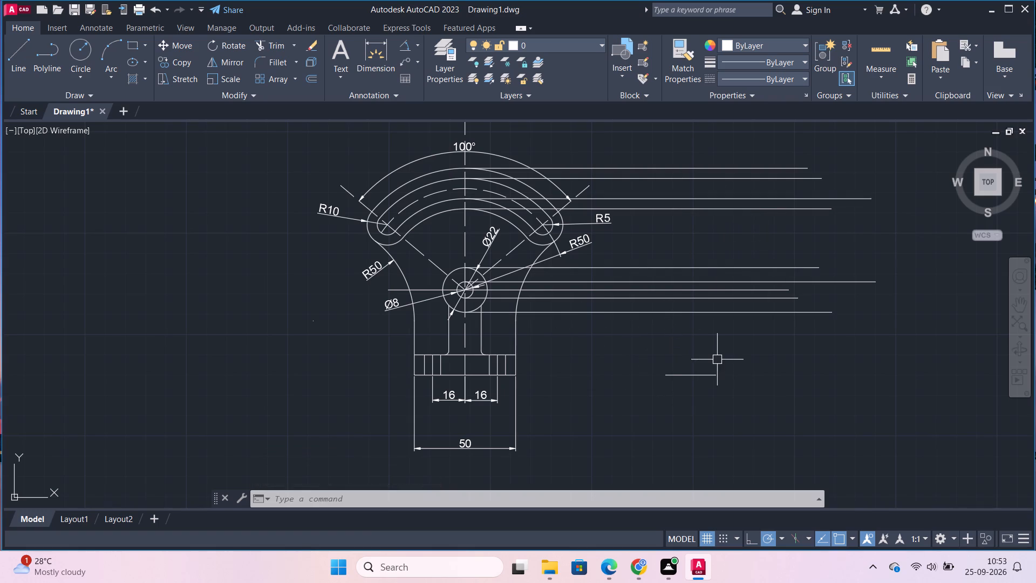
key(l)
key(Return)
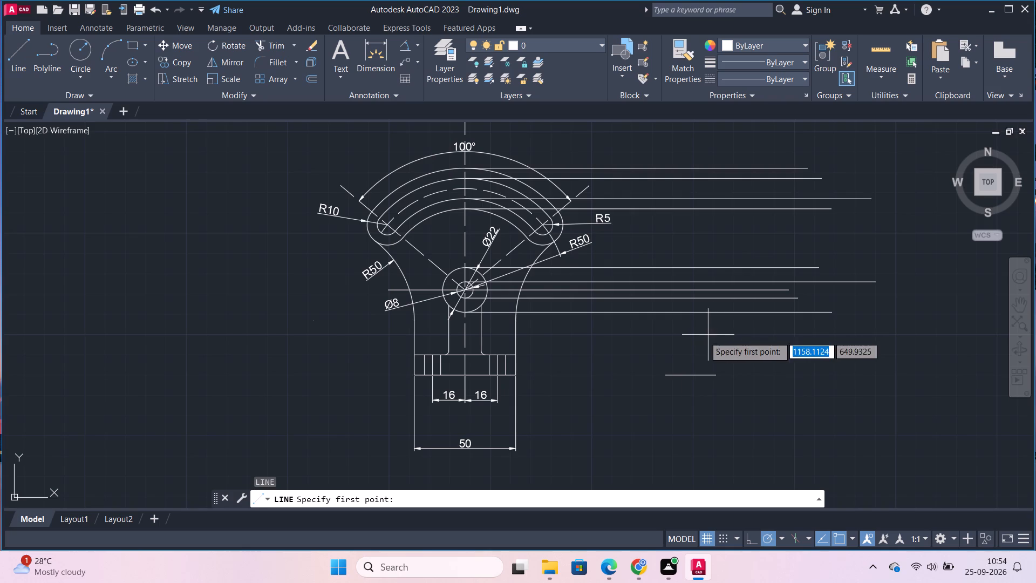
click(667, 376)
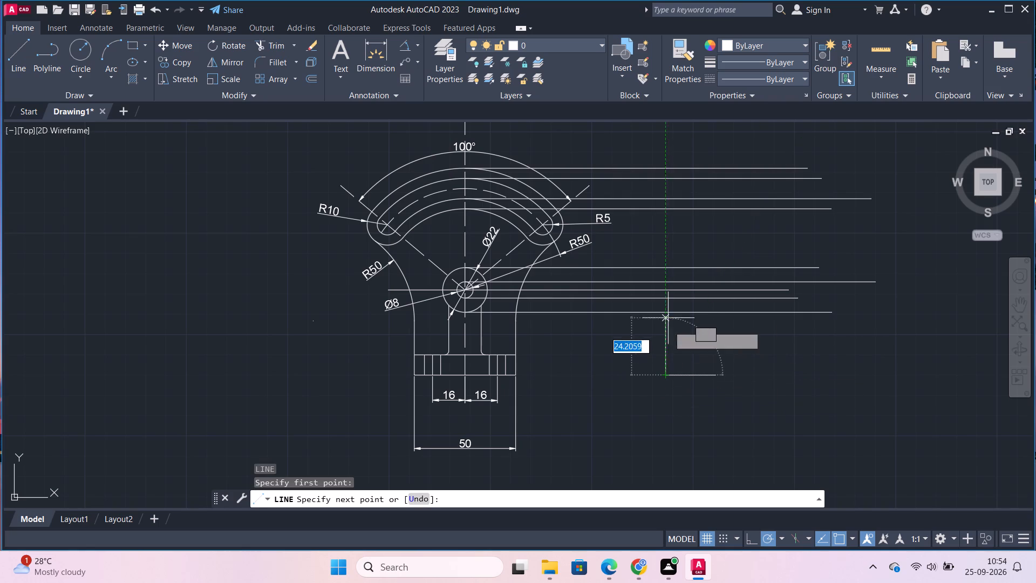
key(1)
key(0)
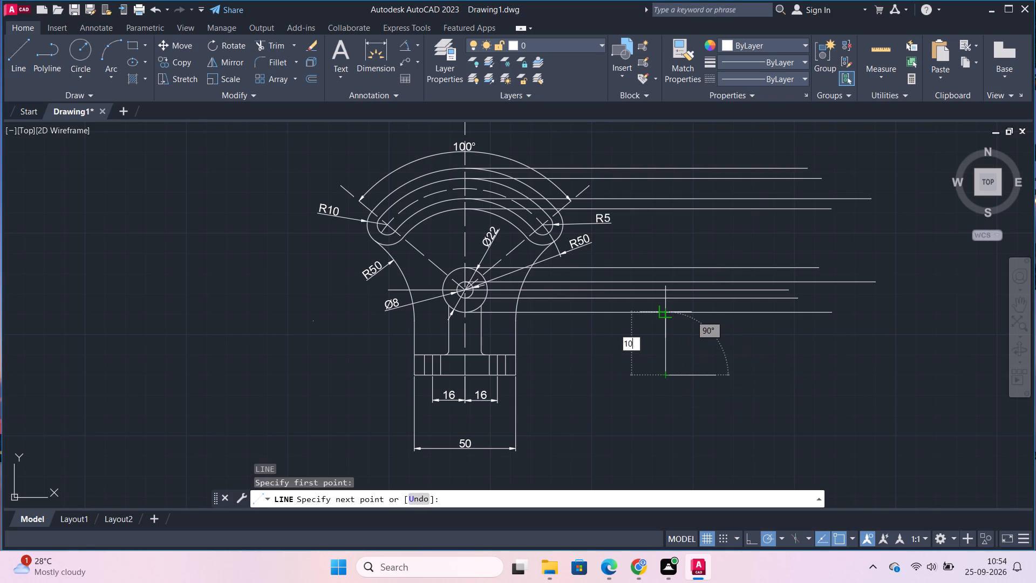
key(Return)
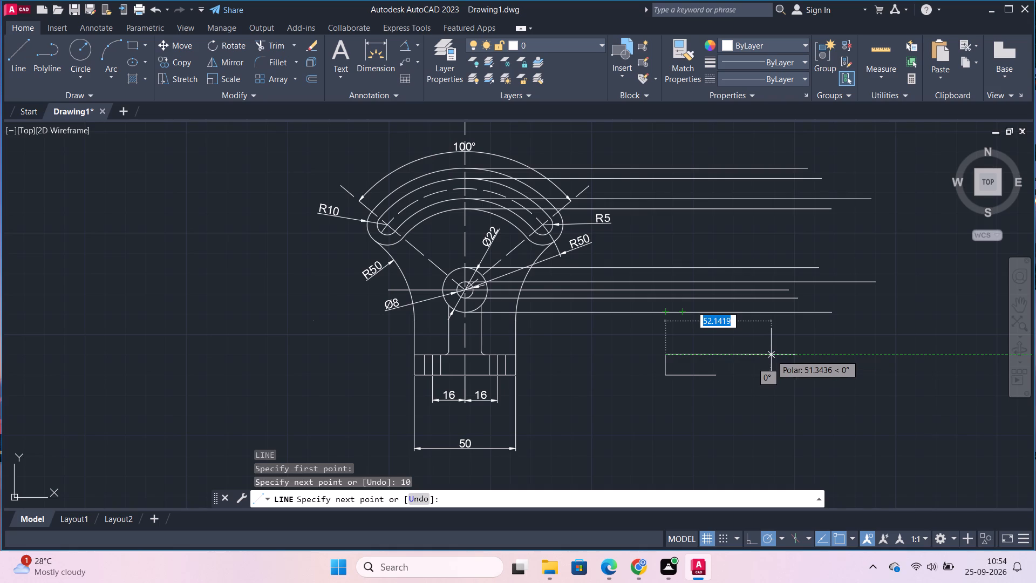
key(Escape)
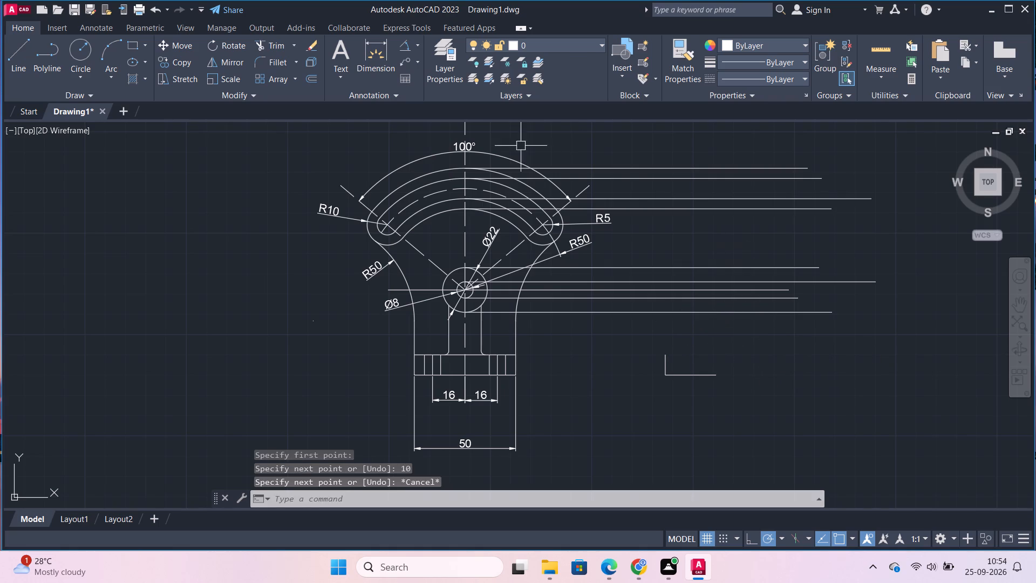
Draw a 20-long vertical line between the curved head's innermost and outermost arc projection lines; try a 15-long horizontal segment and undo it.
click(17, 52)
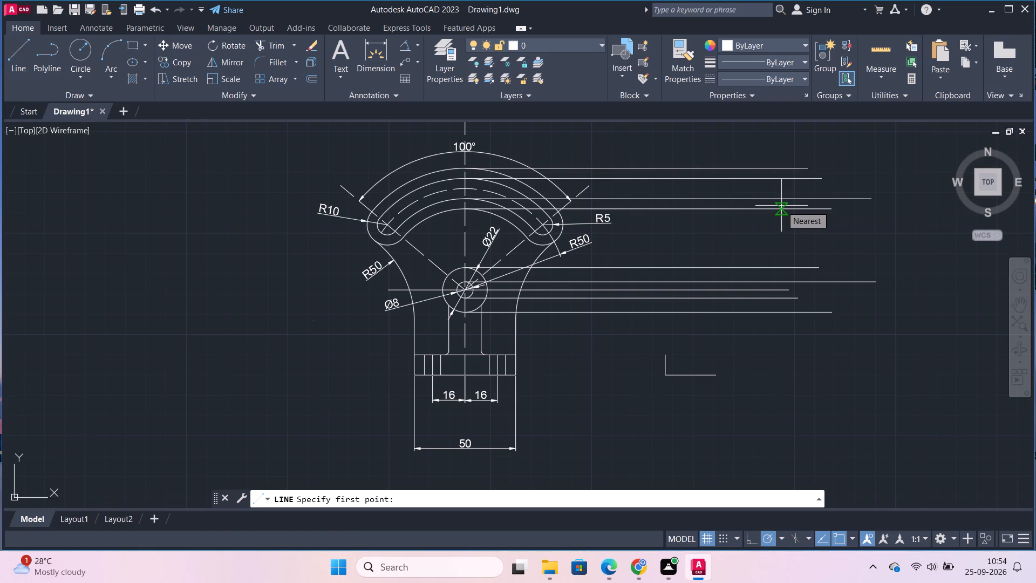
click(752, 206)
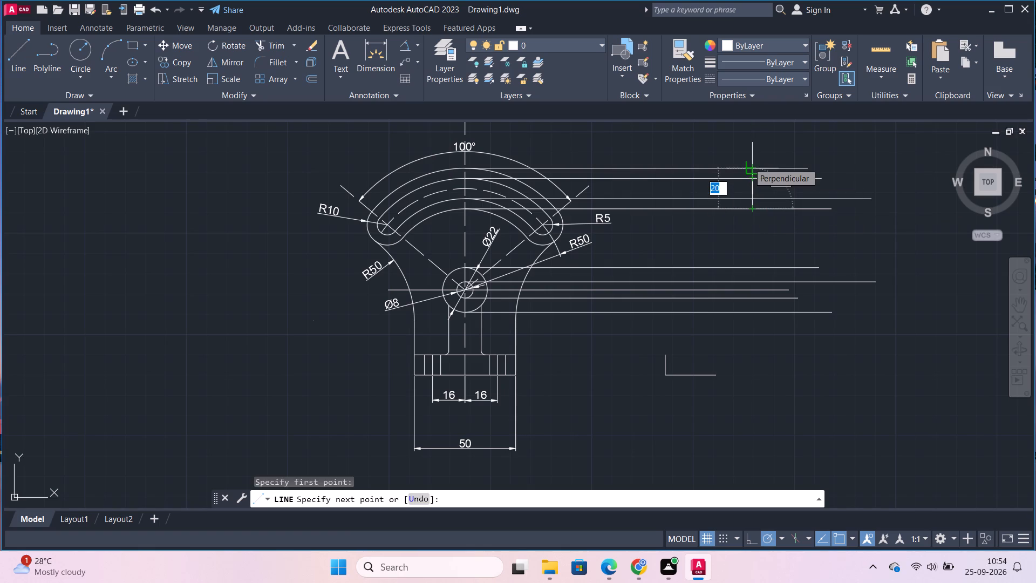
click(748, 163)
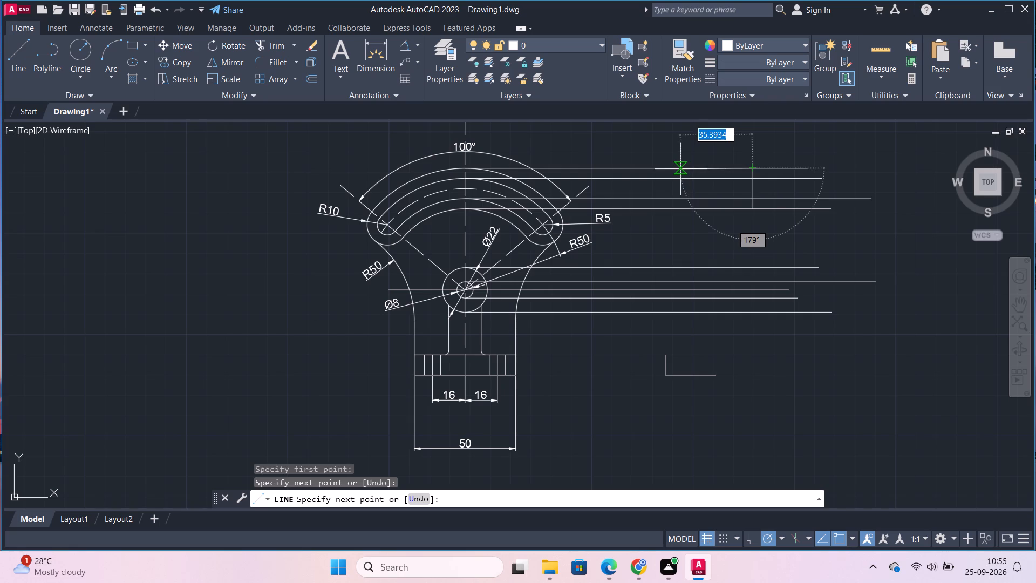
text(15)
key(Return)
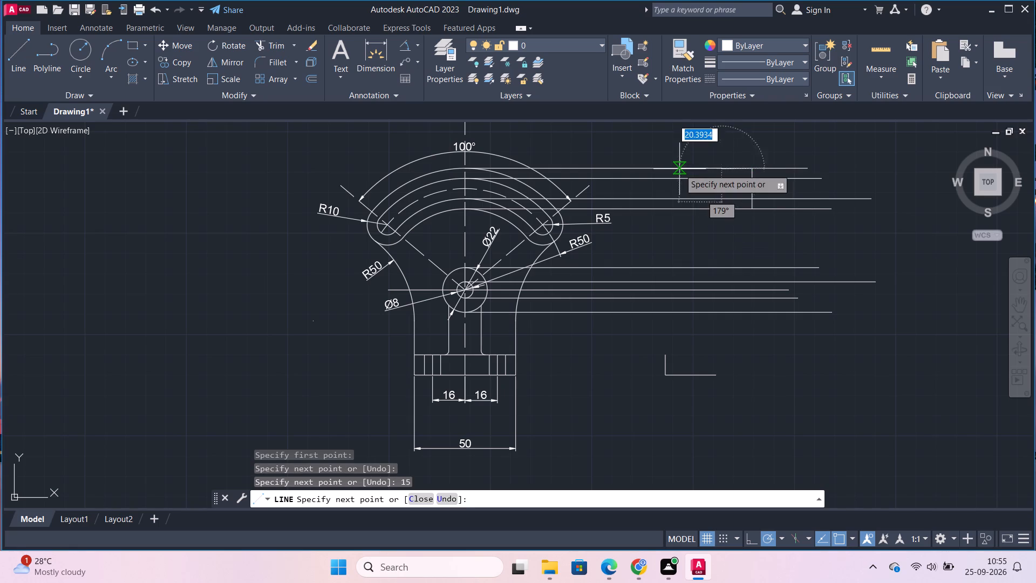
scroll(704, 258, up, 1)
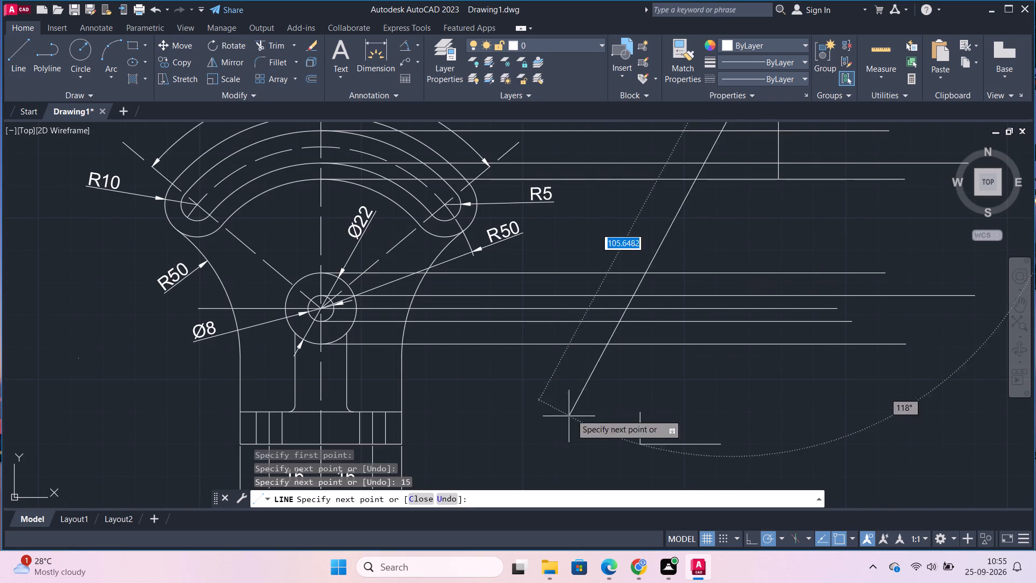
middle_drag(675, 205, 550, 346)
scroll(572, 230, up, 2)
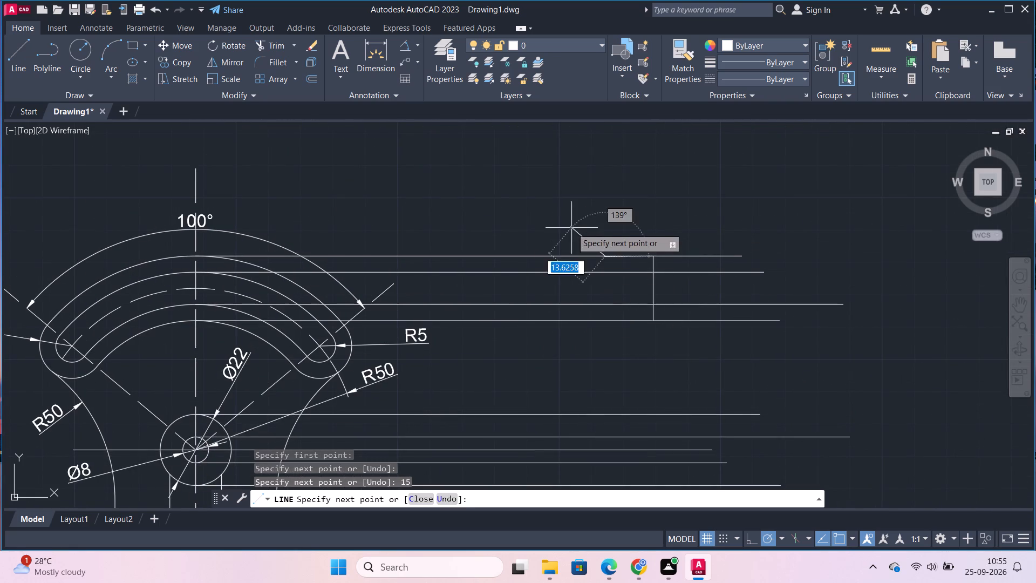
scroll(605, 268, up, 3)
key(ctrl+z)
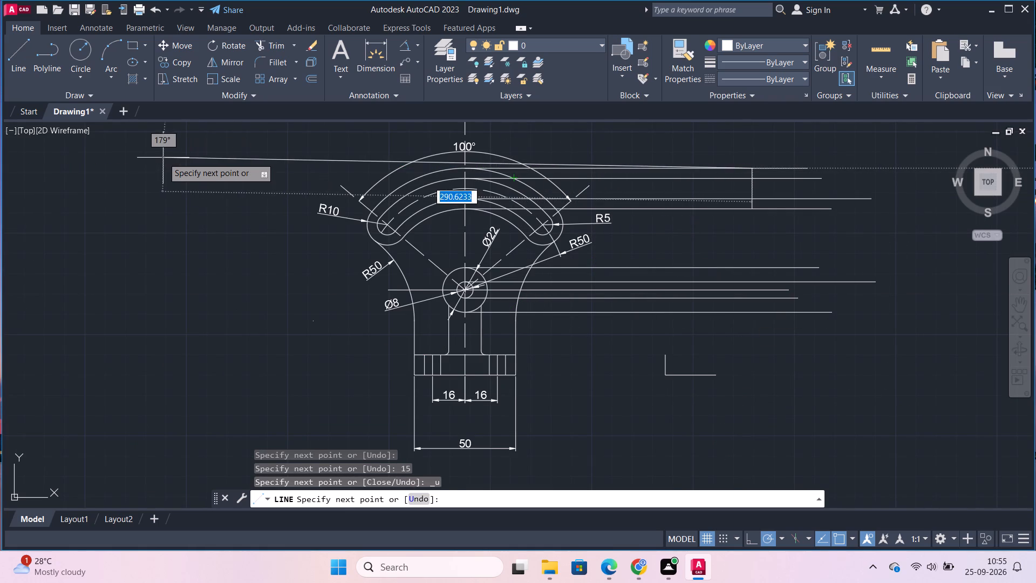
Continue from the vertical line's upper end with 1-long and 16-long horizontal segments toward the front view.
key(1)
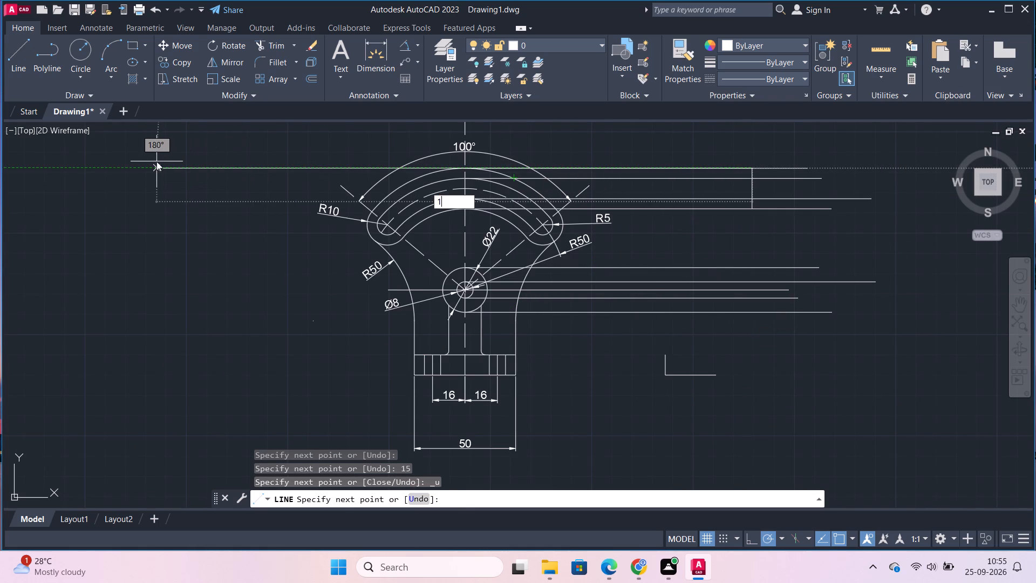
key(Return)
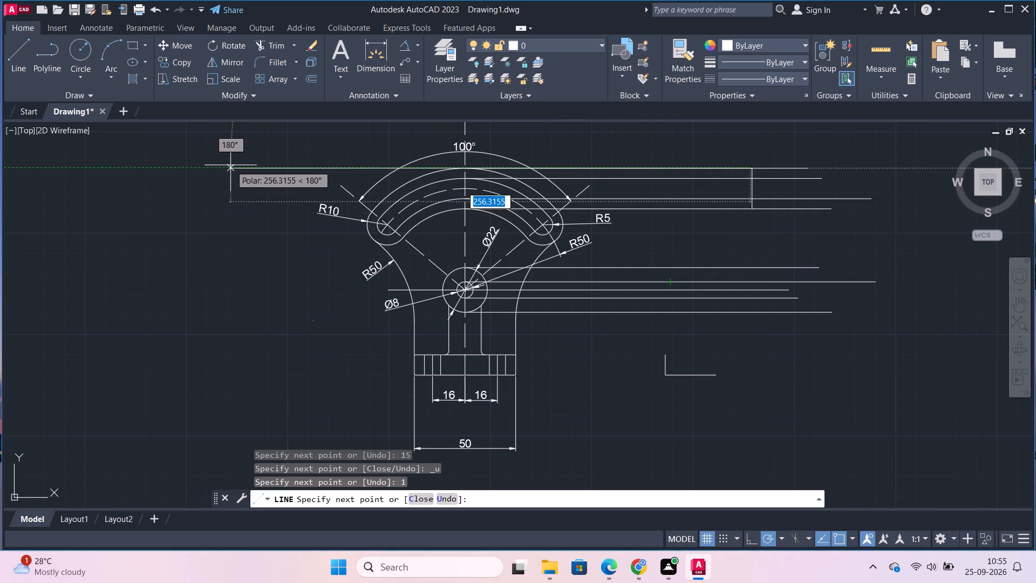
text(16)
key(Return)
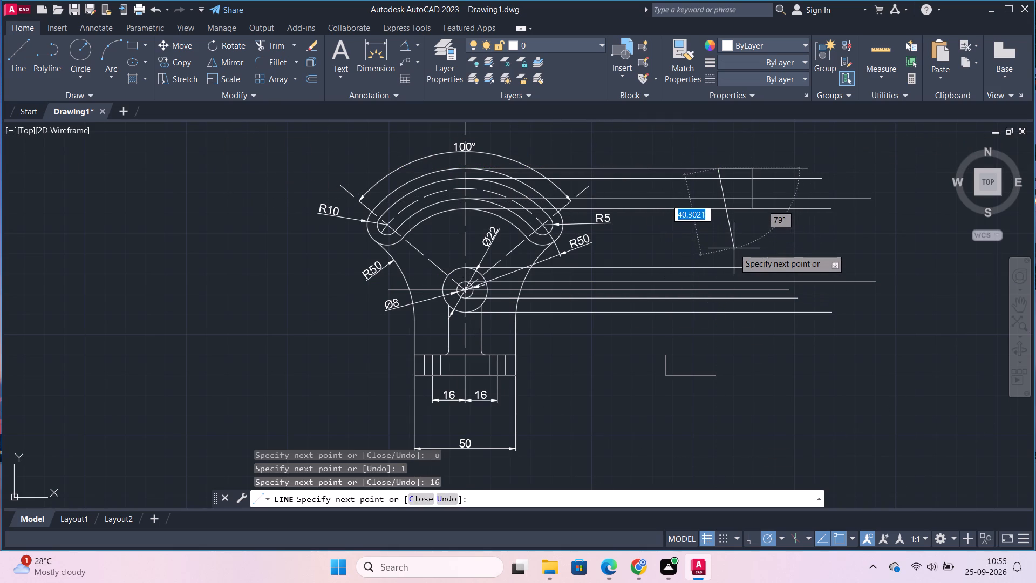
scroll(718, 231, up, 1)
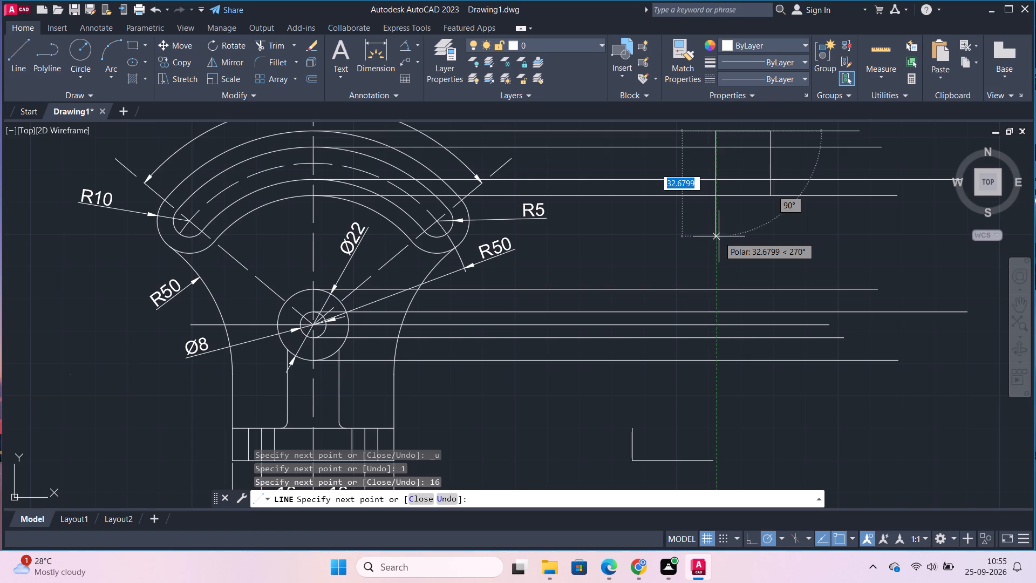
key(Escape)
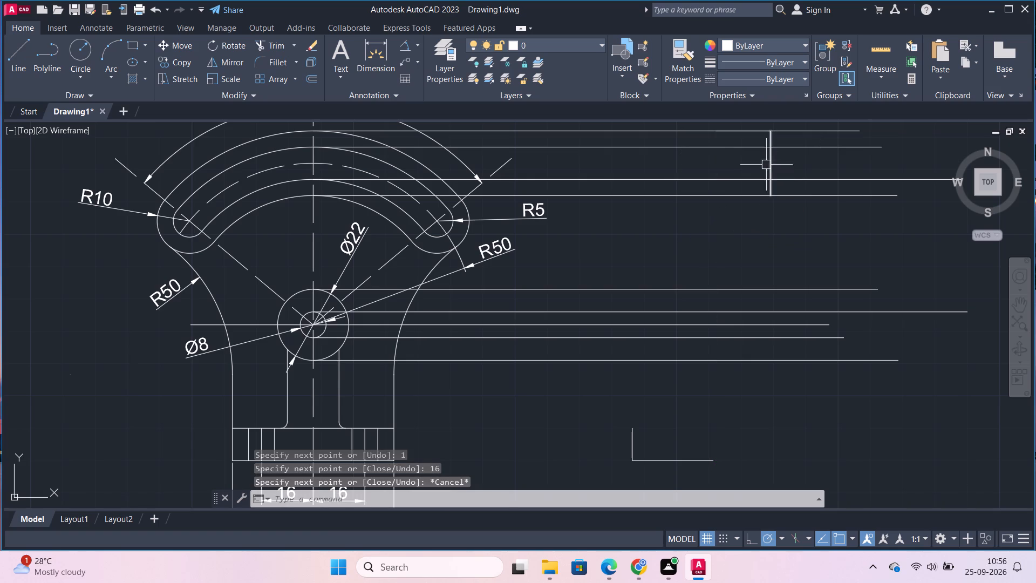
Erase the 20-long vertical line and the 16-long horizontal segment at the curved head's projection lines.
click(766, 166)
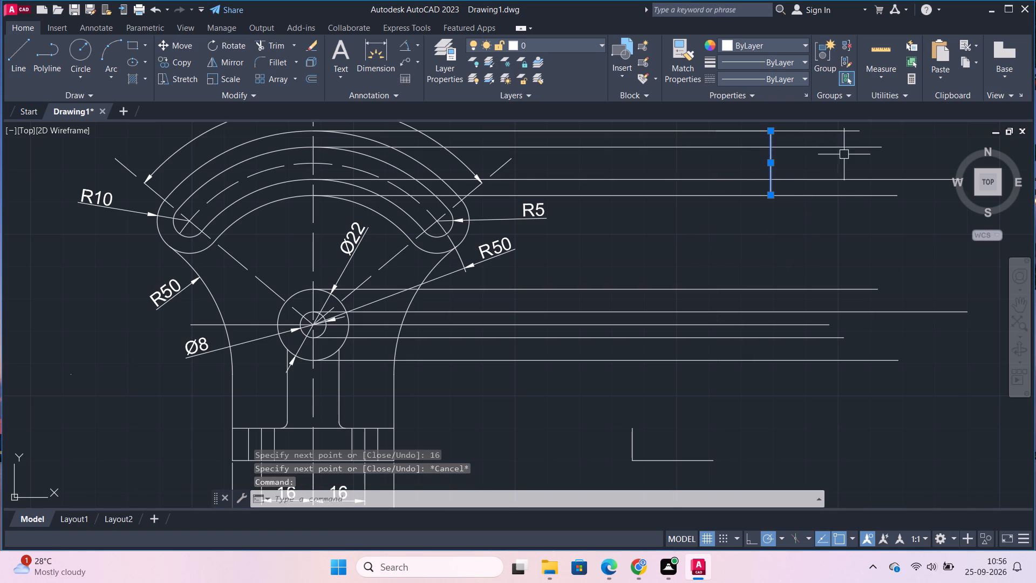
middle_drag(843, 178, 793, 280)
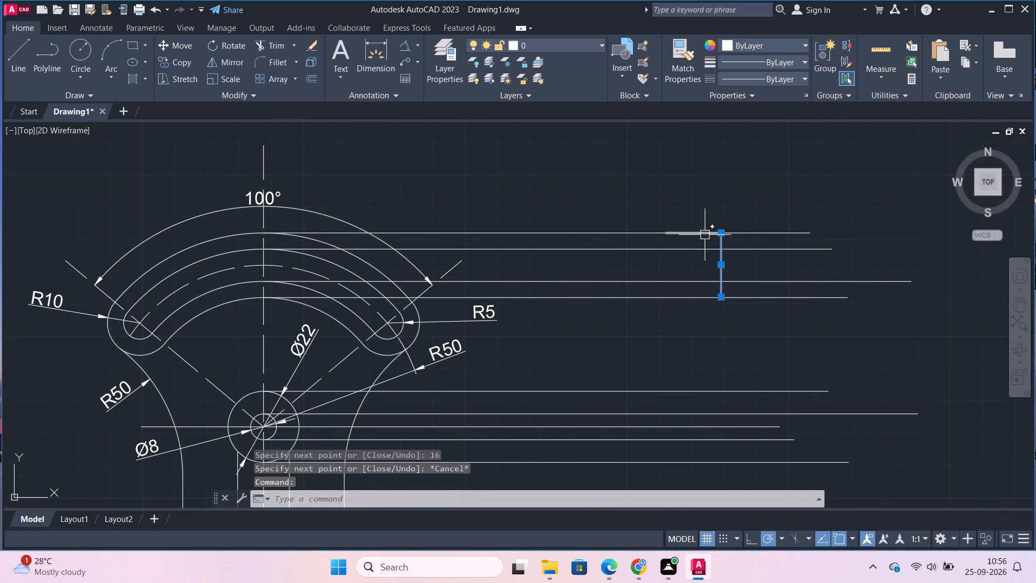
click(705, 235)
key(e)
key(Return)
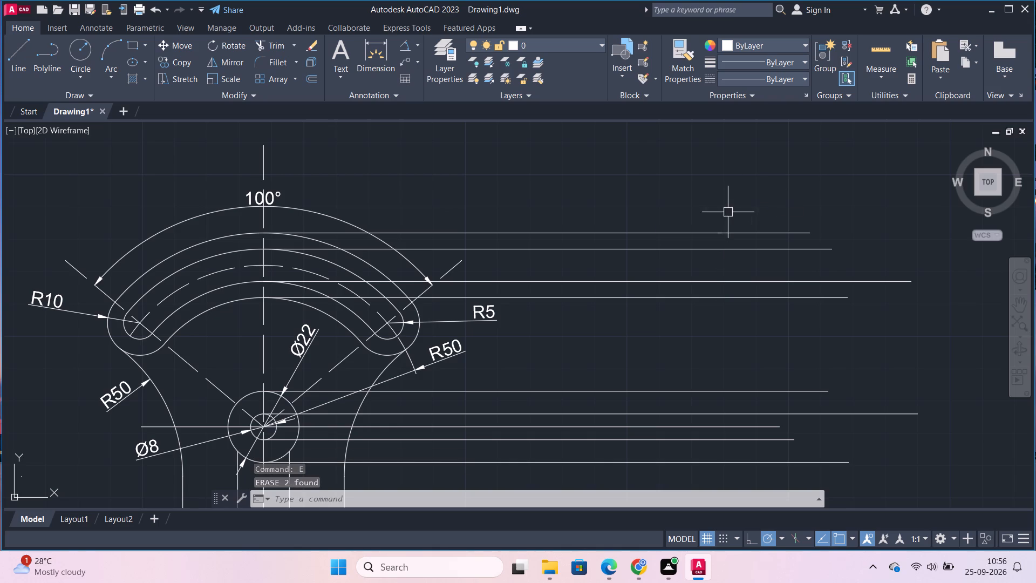
Draw a rectangle 16 wide and 22 high between the hub outer circle's upper and lower projection lines, above the base corner.
scroll(704, 257, down, 1)
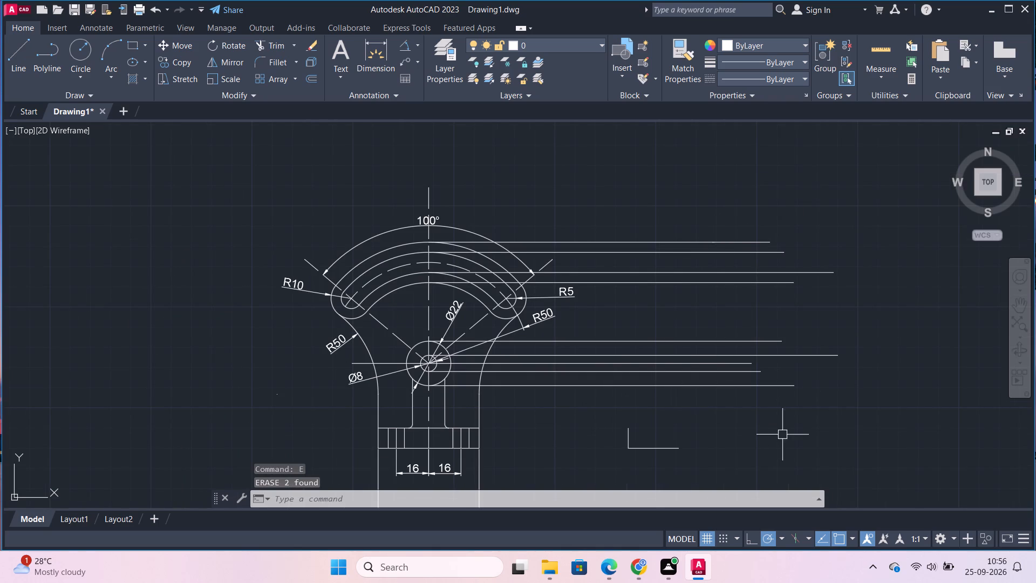
click(18, 49)
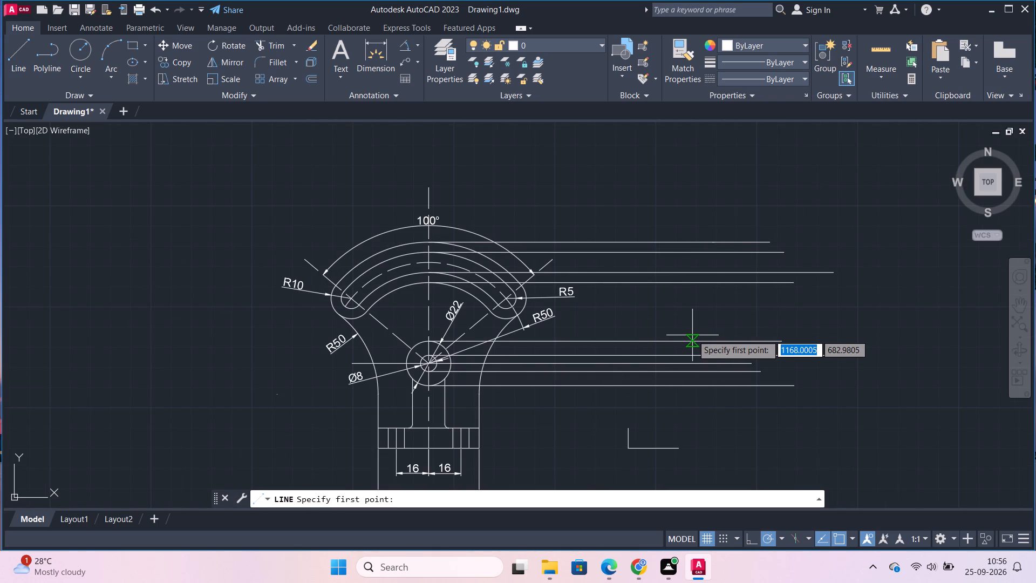
click(647, 343)
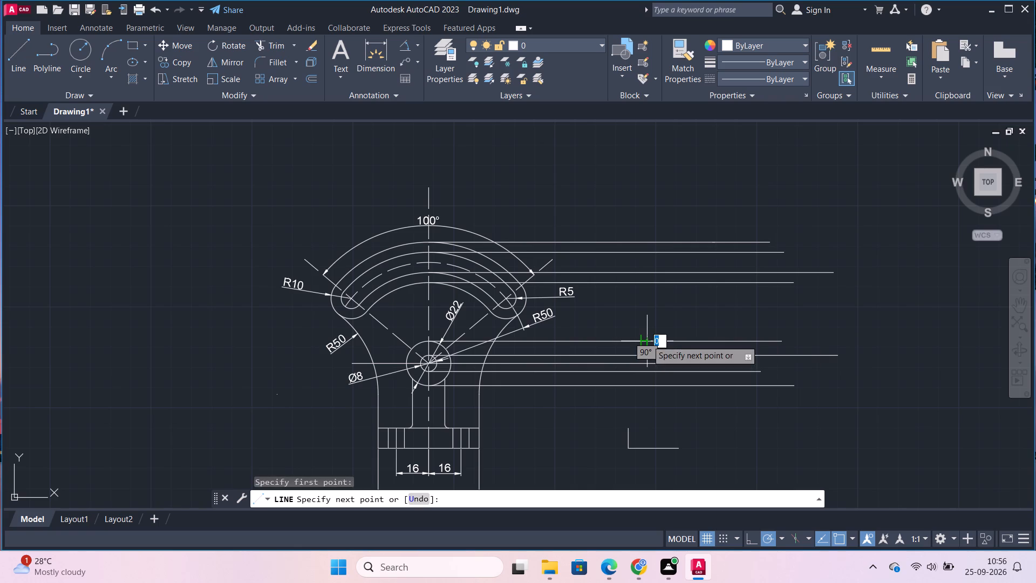
click(641, 382)
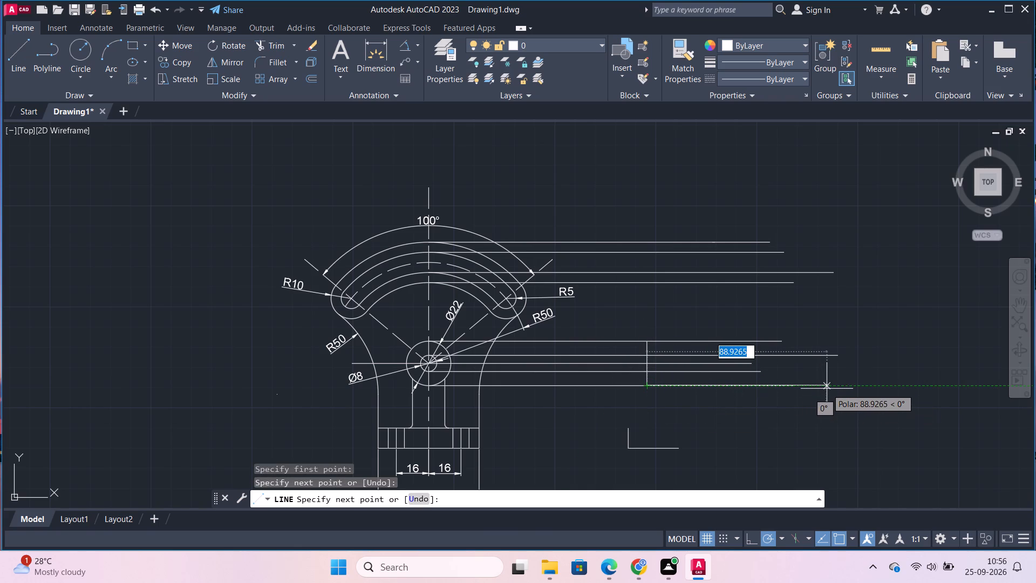
key(1)
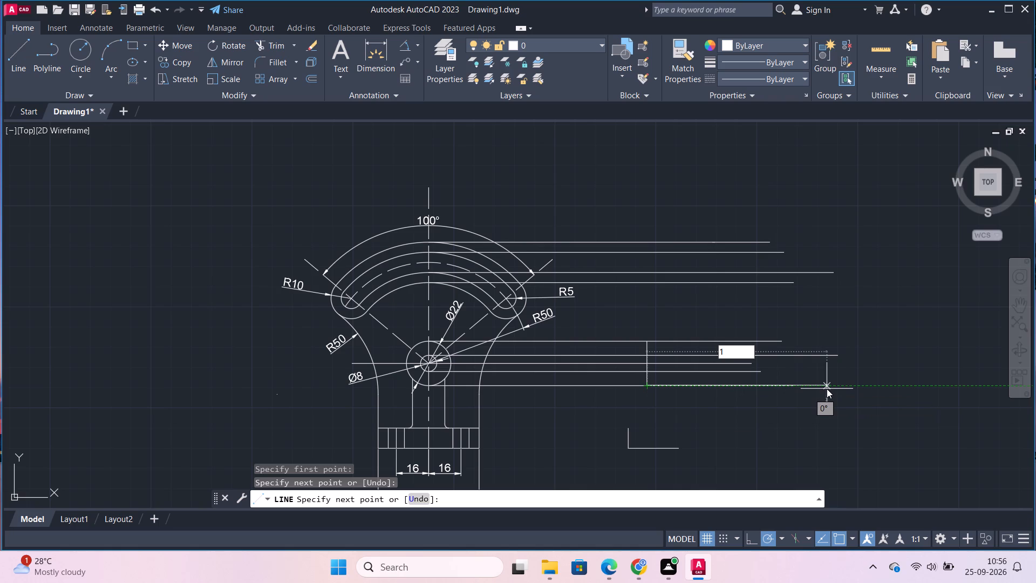
key(6)
key(Return)
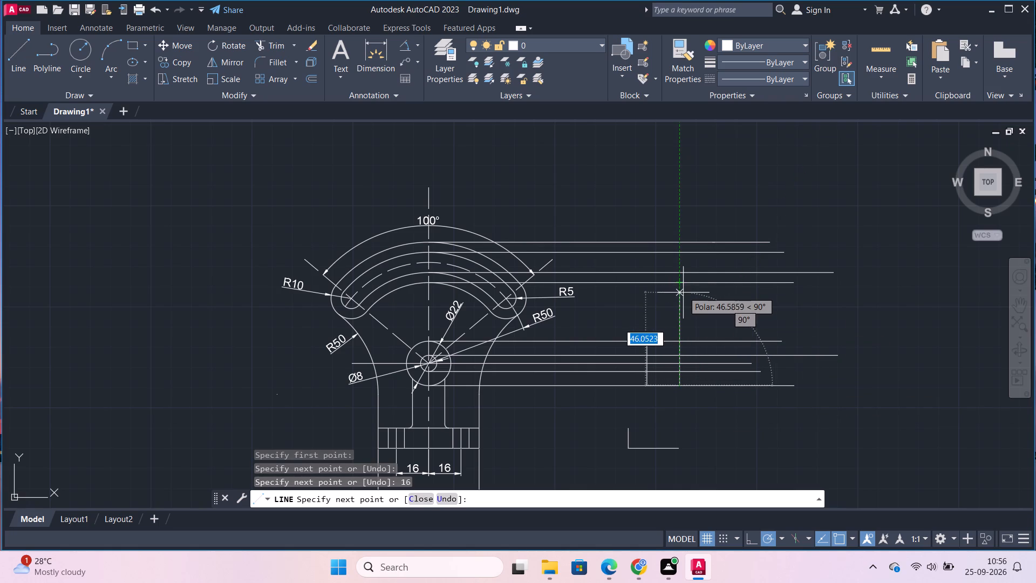
click(684, 337)
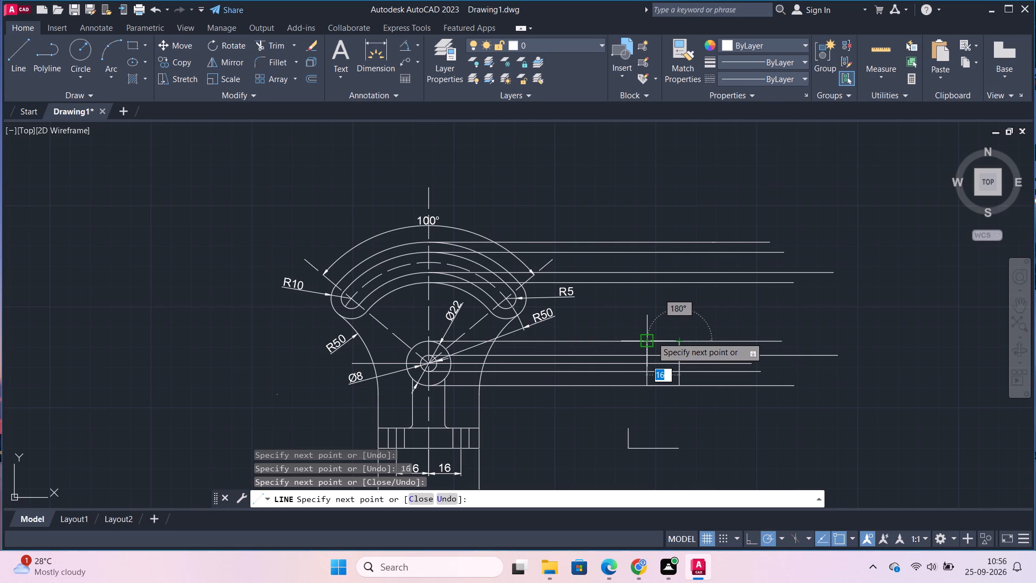
click(646, 337)
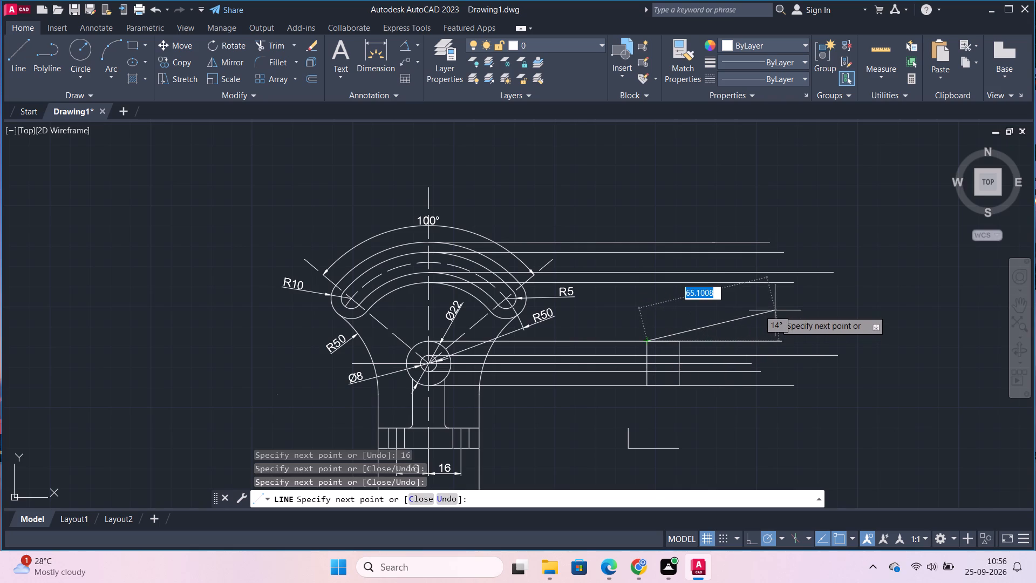
key(Escape)
Trim the hub projection lines on both sides of the 16-wide rectangle and remove the centre line inside it.
text(tr)
key(Return)
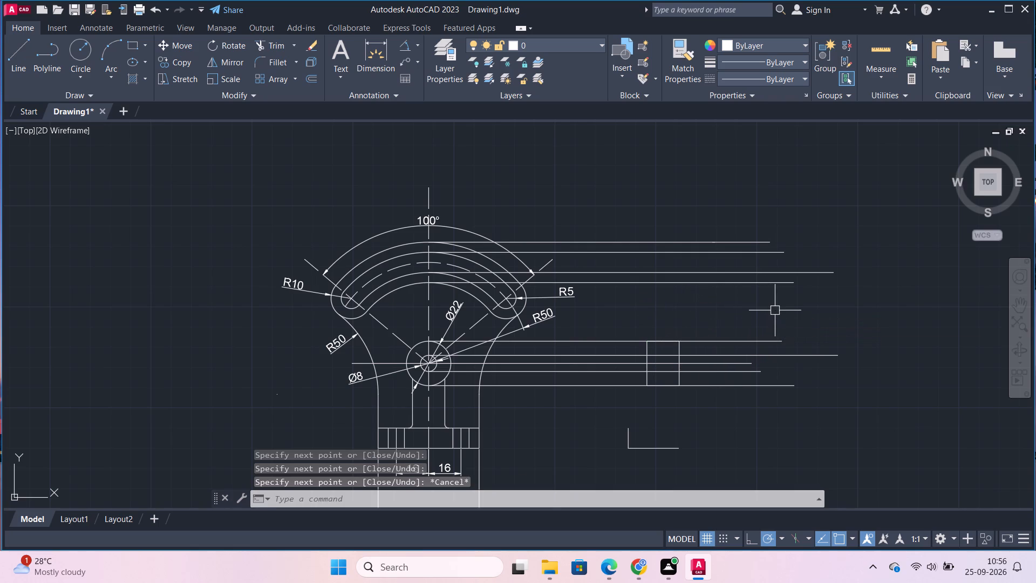
drag(740, 401, 705, 349)
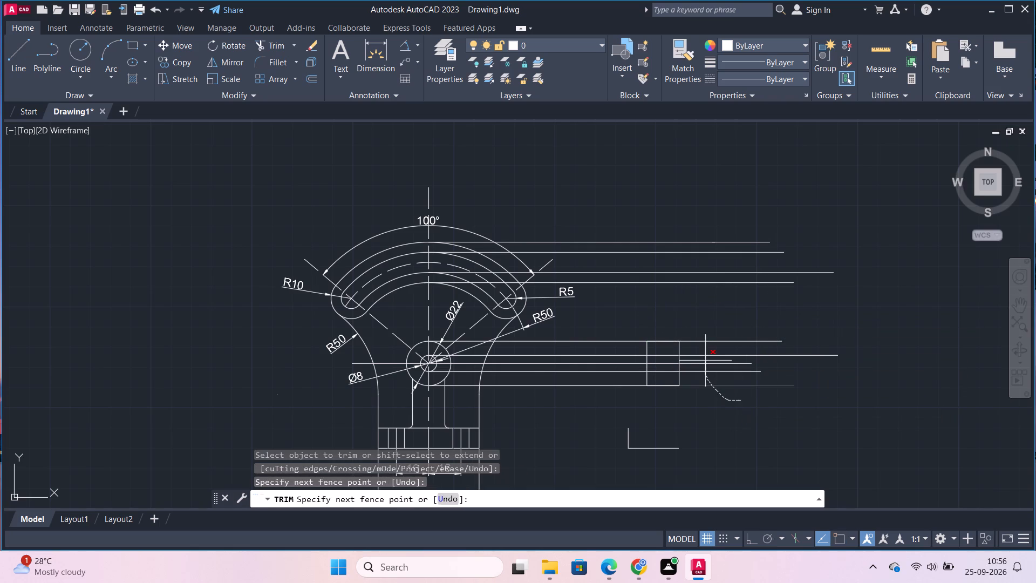
drag(705, 349, 705, 317)
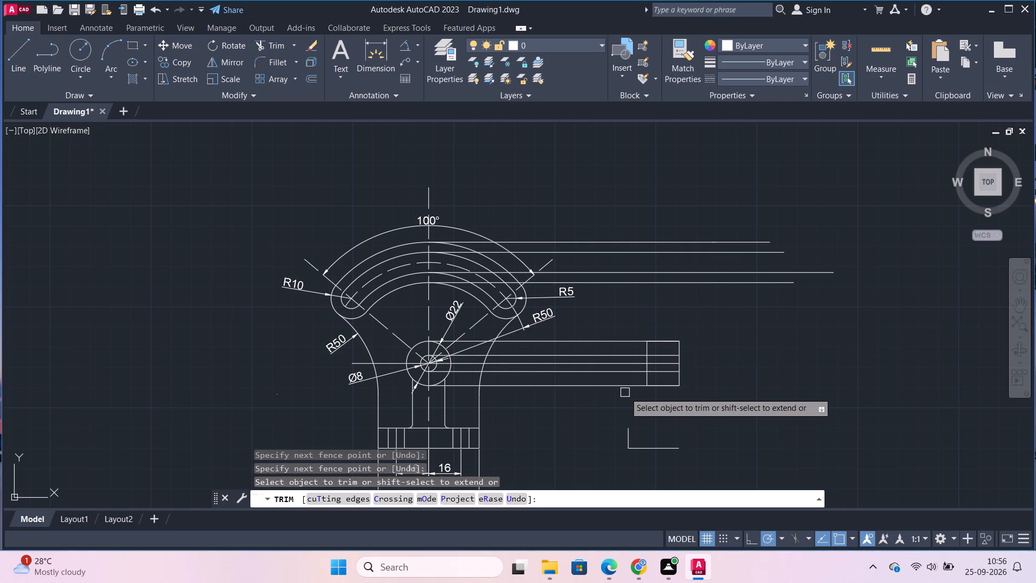
drag(626, 392, 629, 331)
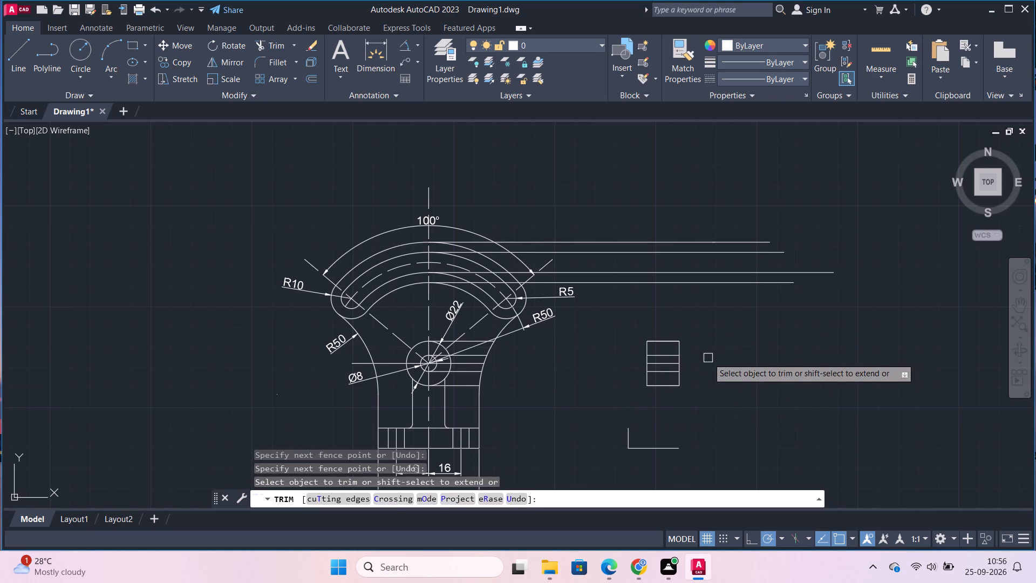
click(667, 365)
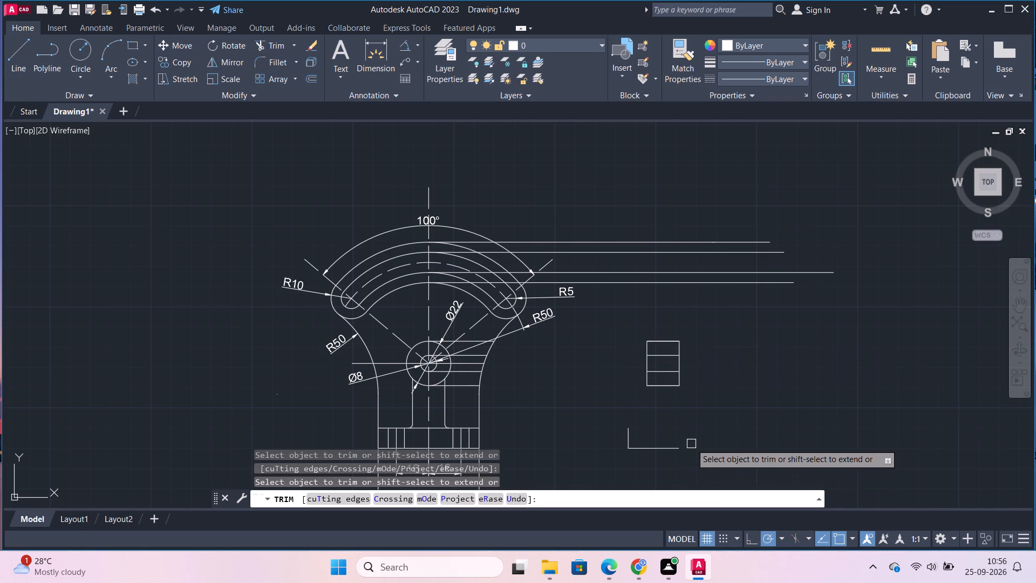
Remove the leftover base corner lines below the 16-wide rectangle with Trim.
drag(724, 459, 610, 431)
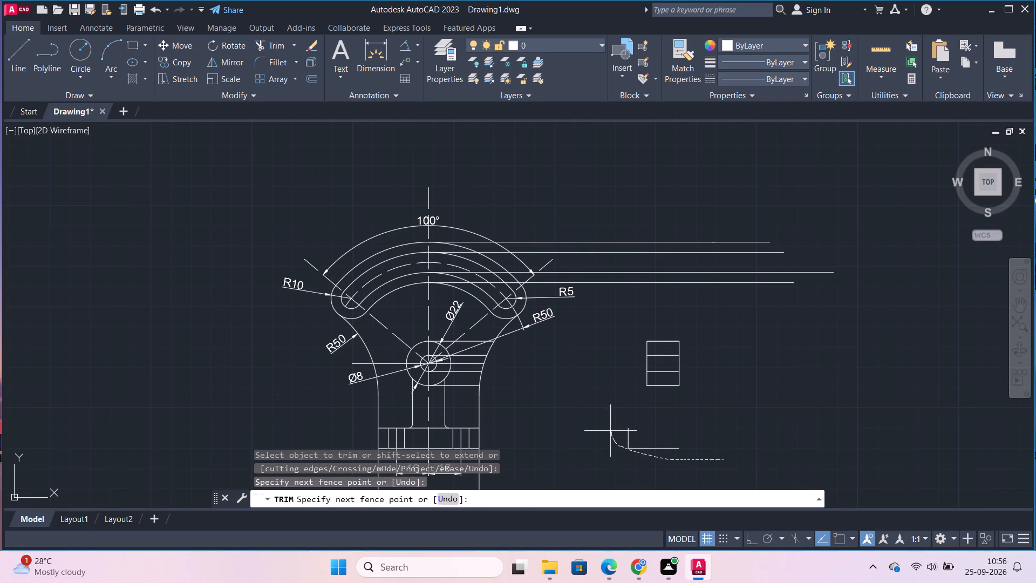
drag(610, 431, 652, 436)
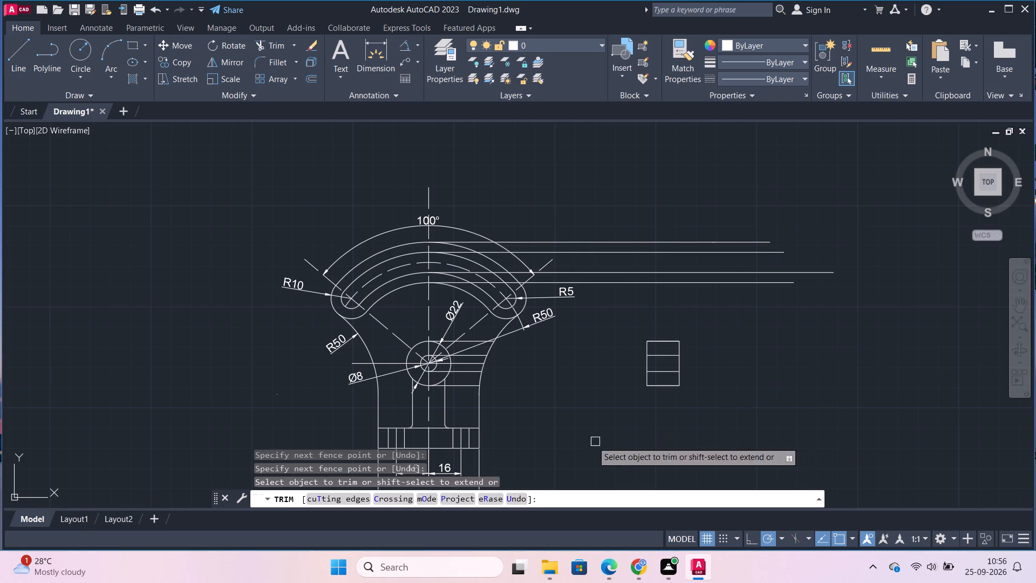
key(Escape)
Erase the four leftover hub projection segments between the hub centre and the stem's curved edge in the front view.
click(468, 383)
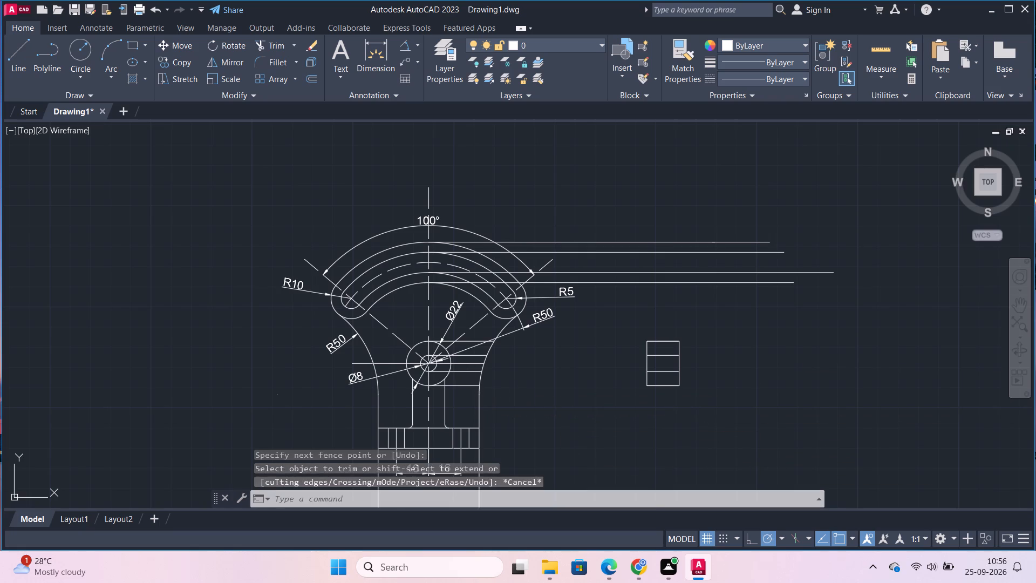
click(467, 369)
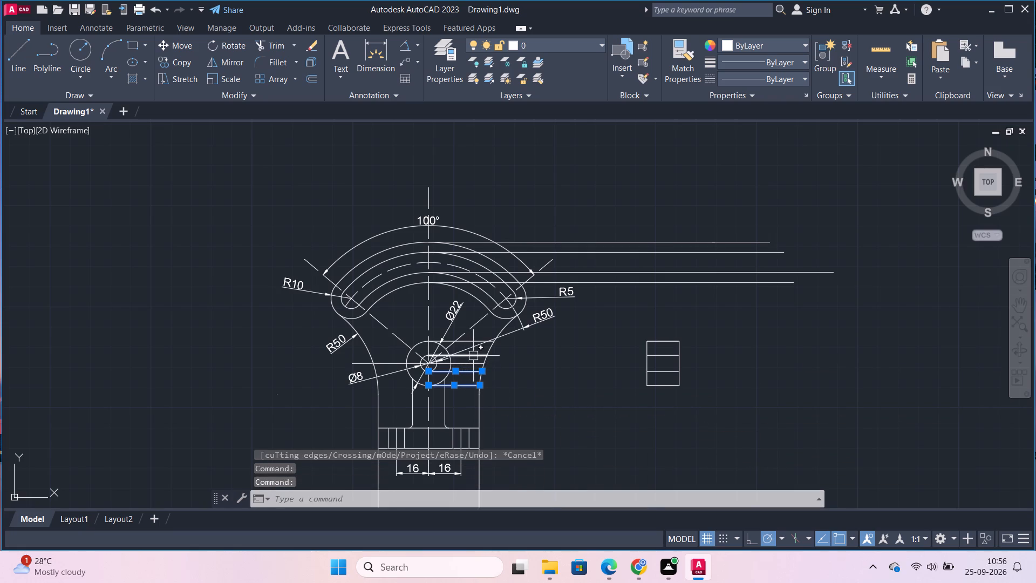
click(475, 356)
click(468, 343)
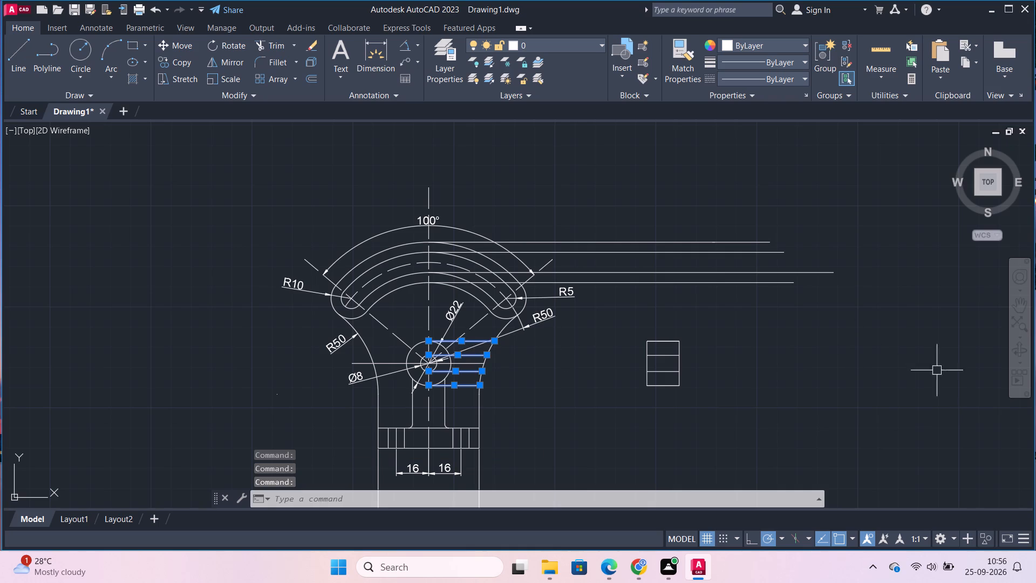
key(e)
key(Return)
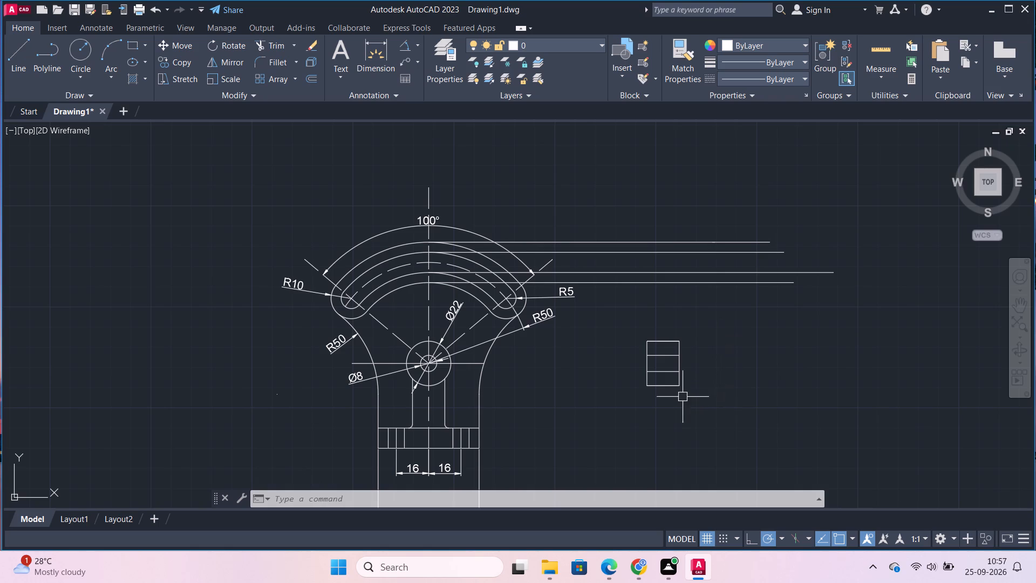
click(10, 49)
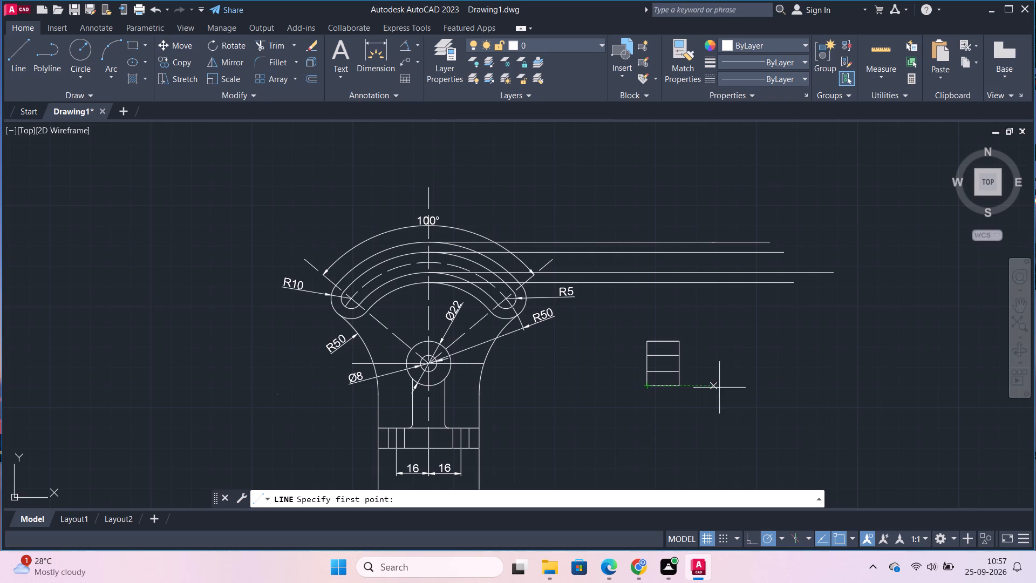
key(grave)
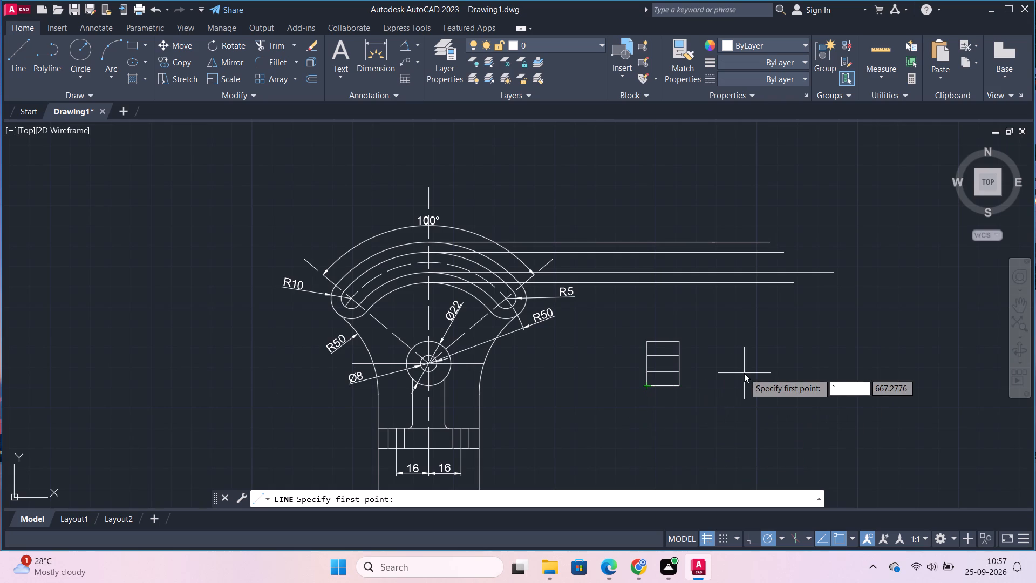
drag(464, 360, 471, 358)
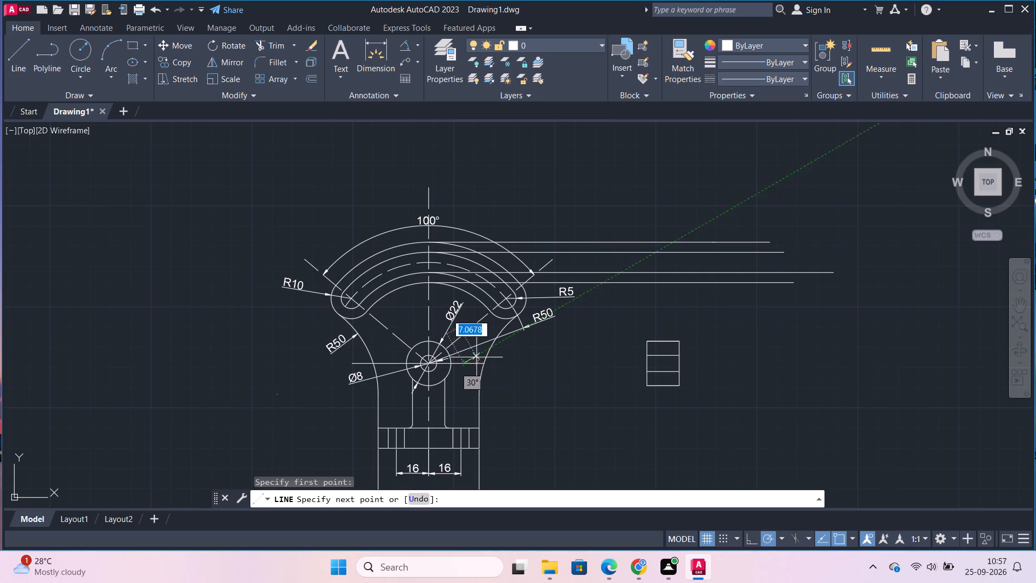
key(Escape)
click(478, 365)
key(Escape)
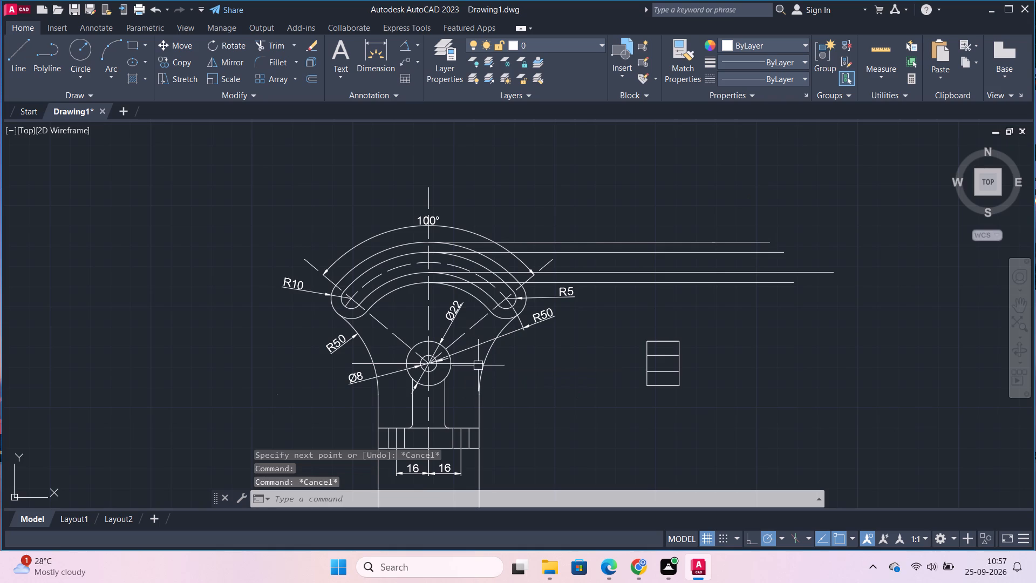
Stretch the hub's horizontal centre line from the front view through and beyond the 16-wide side-view rectangle.
click(467, 363)
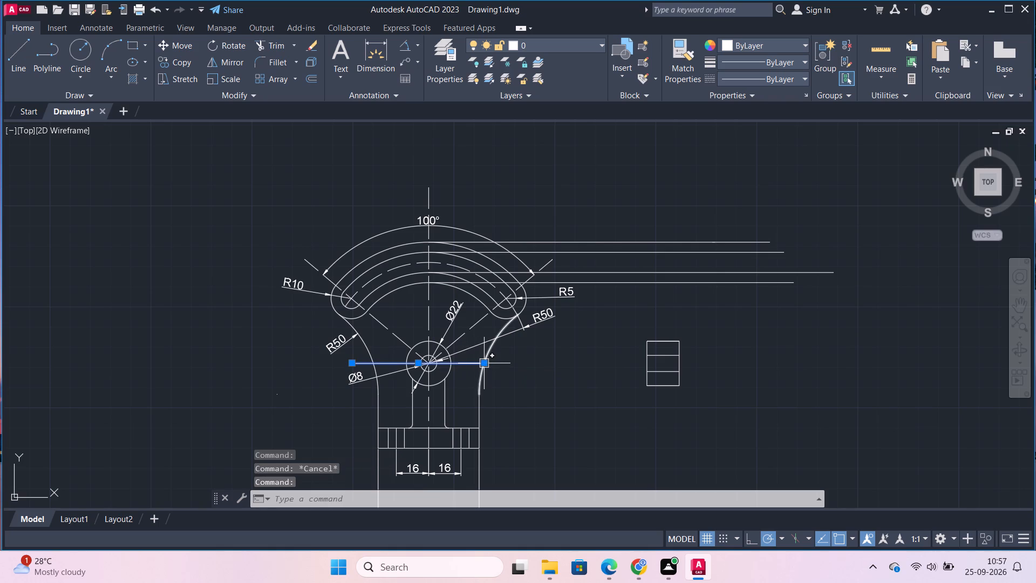
click(486, 363)
click(781, 363)
key(Escape)
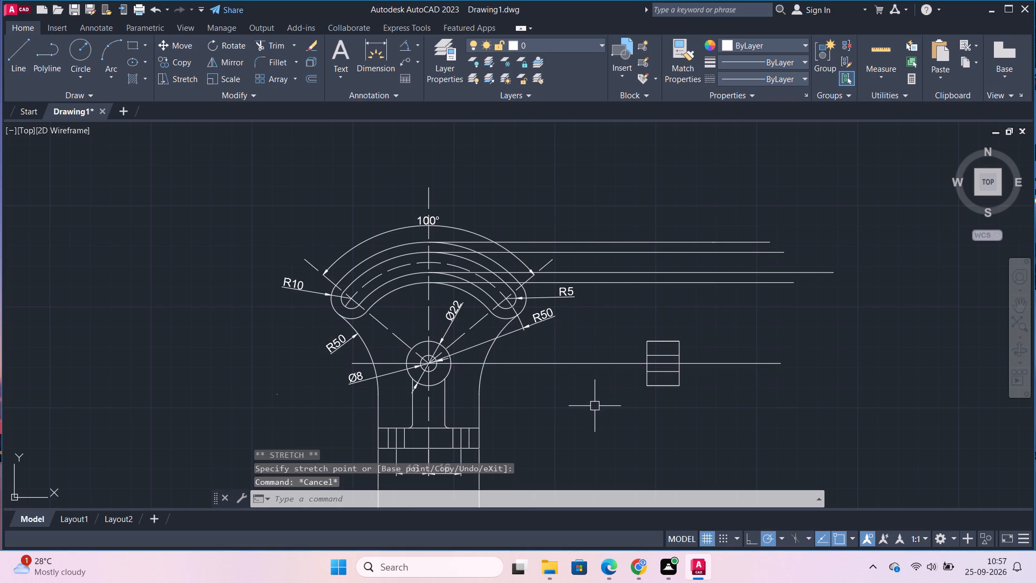
Offset the extended hub centre line 42 downward to the level of the base's bottom edge.
key(o)
key(Return)
key(Return)
click(599, 365)
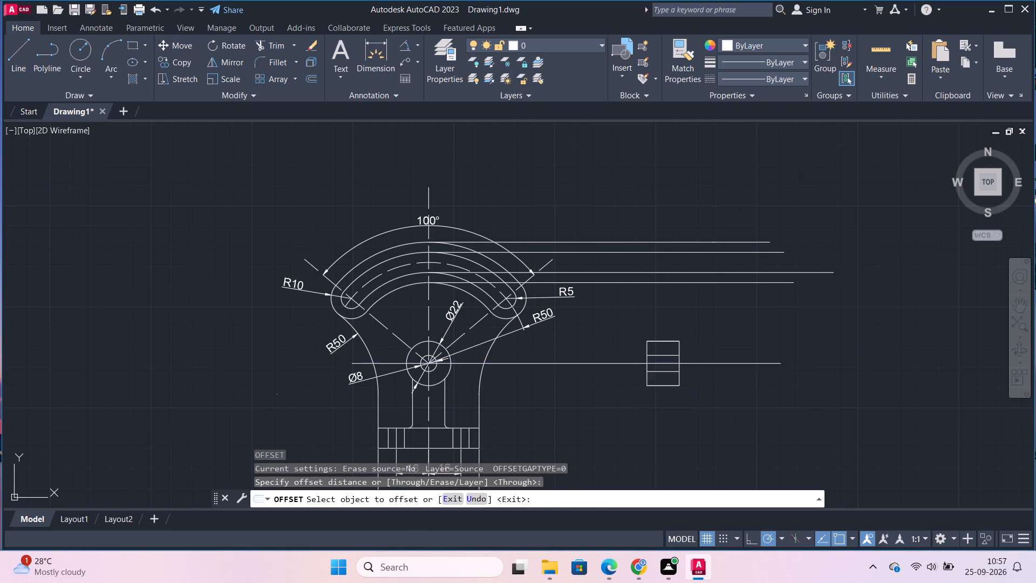
text(42)
key(Return)
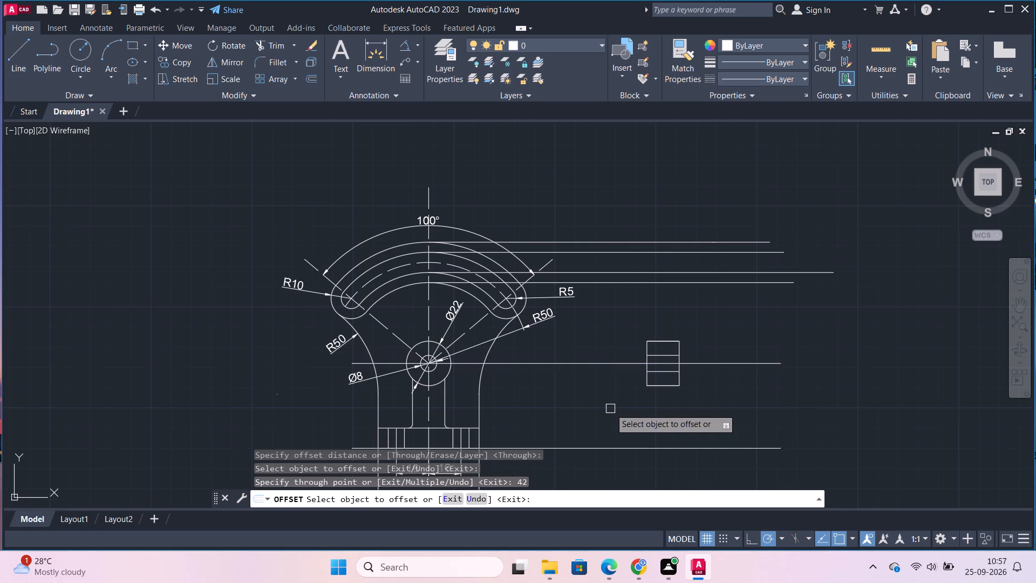
key(grave)
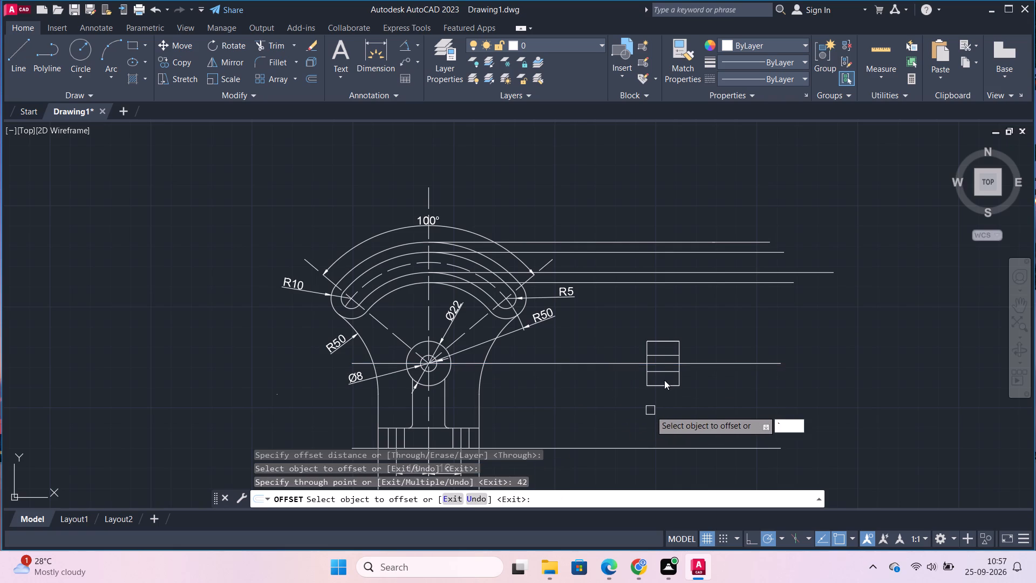
key(Escape)
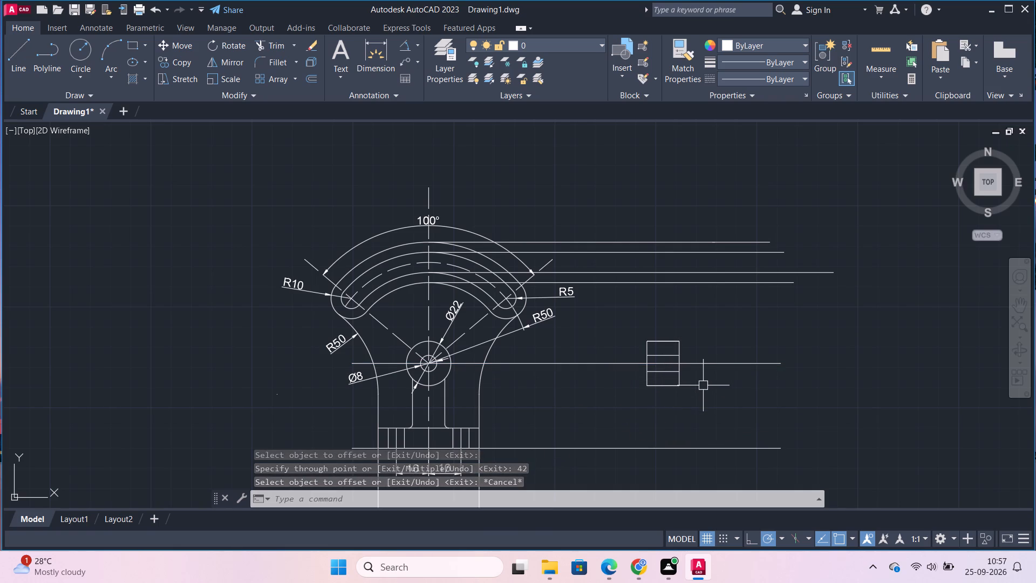
Stretch the lower end of the side-view rectangle's outer vertical edge straight down past the base-level line.
scroll(677, 361, up, 1)
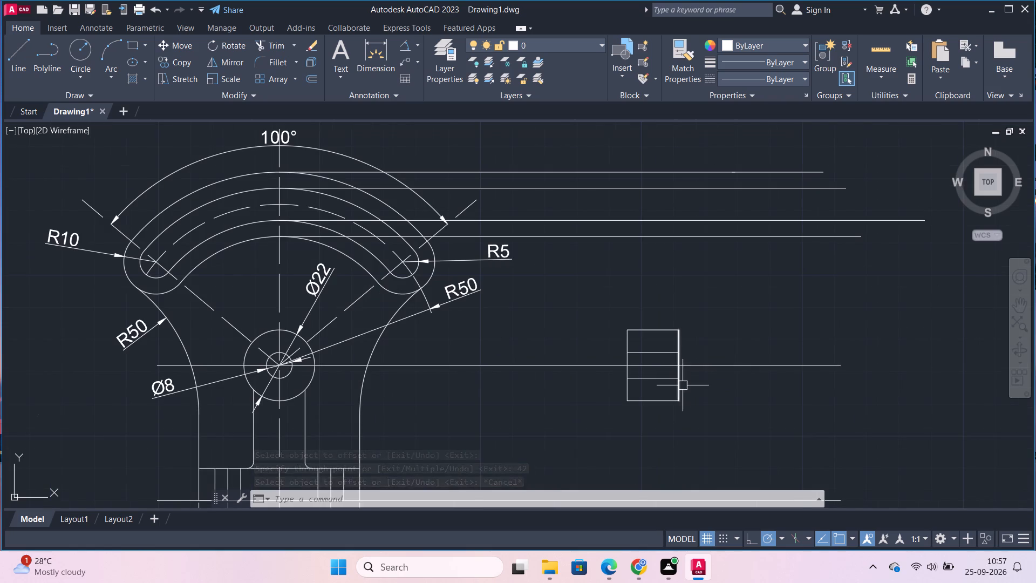
click(677, 373)
click(680, 399)
scroll(680, 439, down, 1)
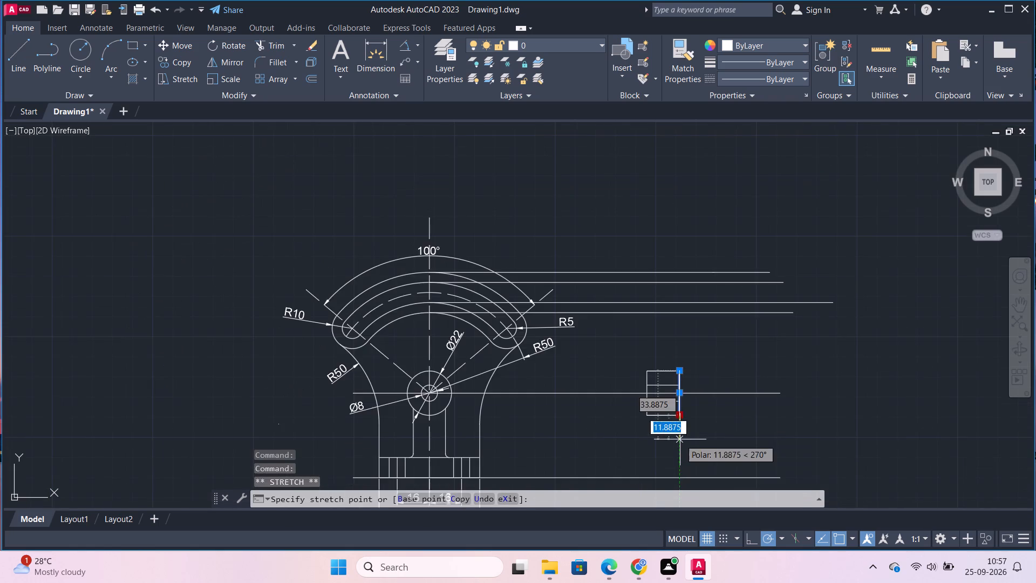
scroll(680, 450, down, 1)
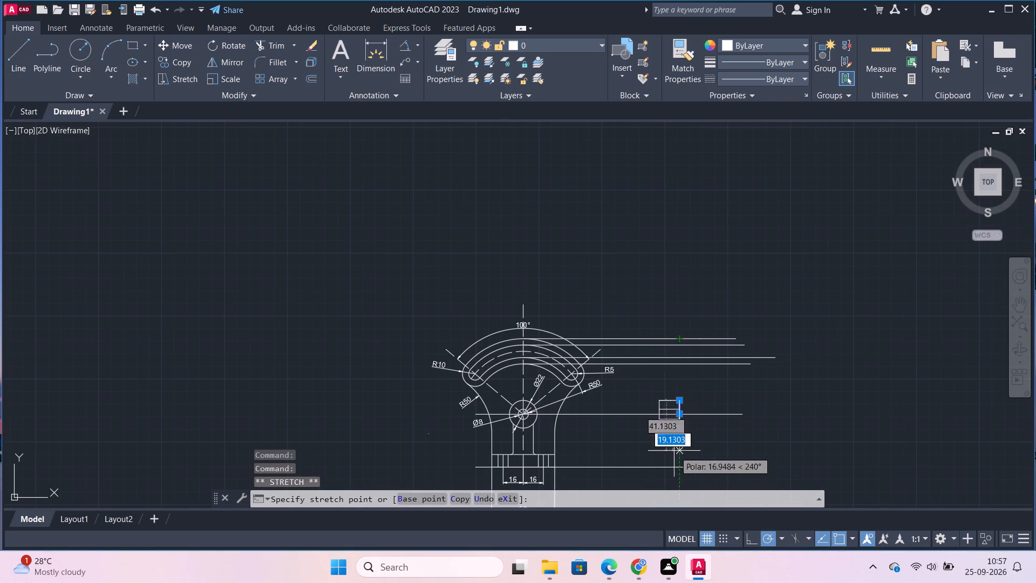
middle_drag(762, 450, 720, 309)
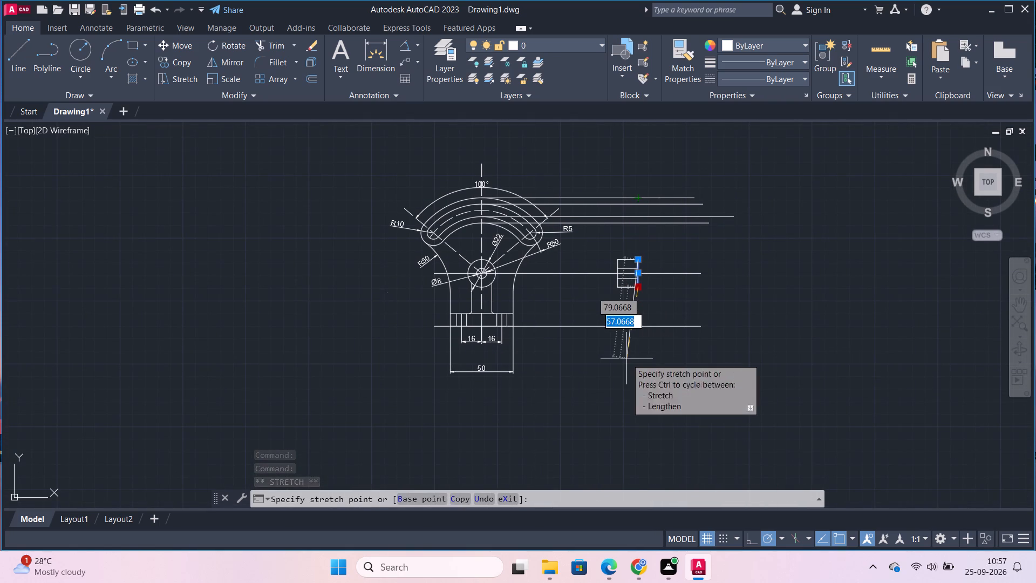
click(641, 358)
key(grave)
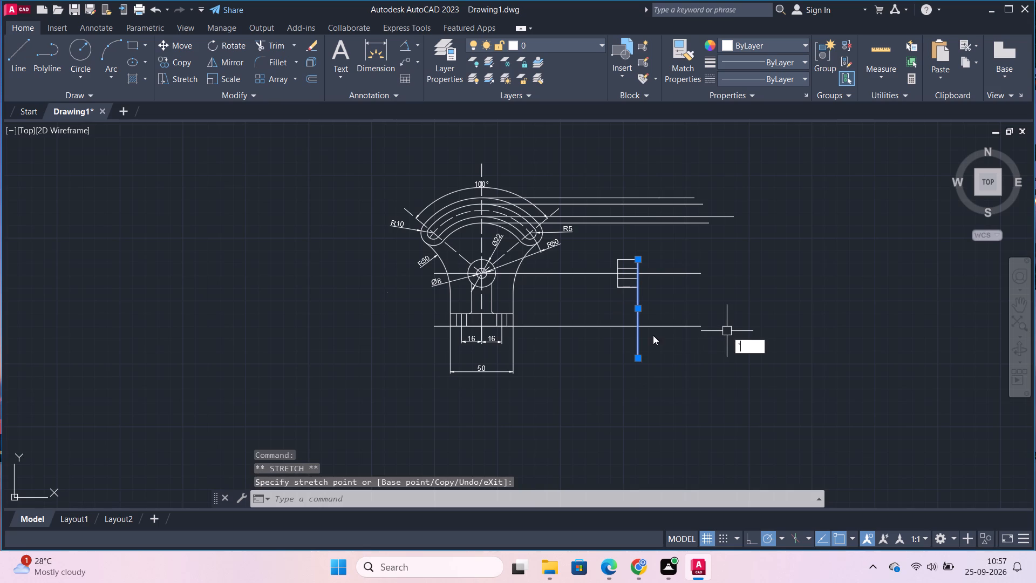
key(Escape)
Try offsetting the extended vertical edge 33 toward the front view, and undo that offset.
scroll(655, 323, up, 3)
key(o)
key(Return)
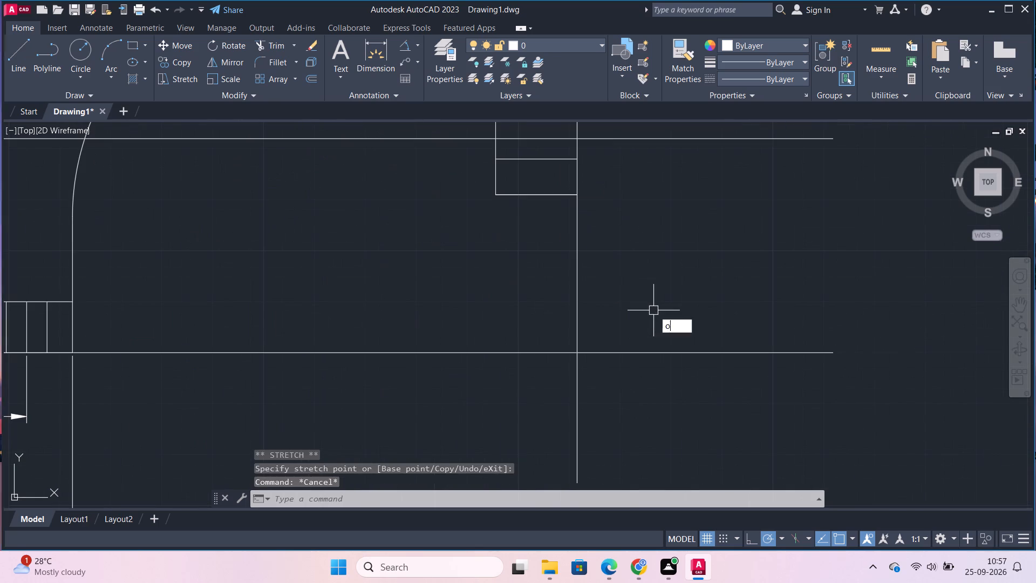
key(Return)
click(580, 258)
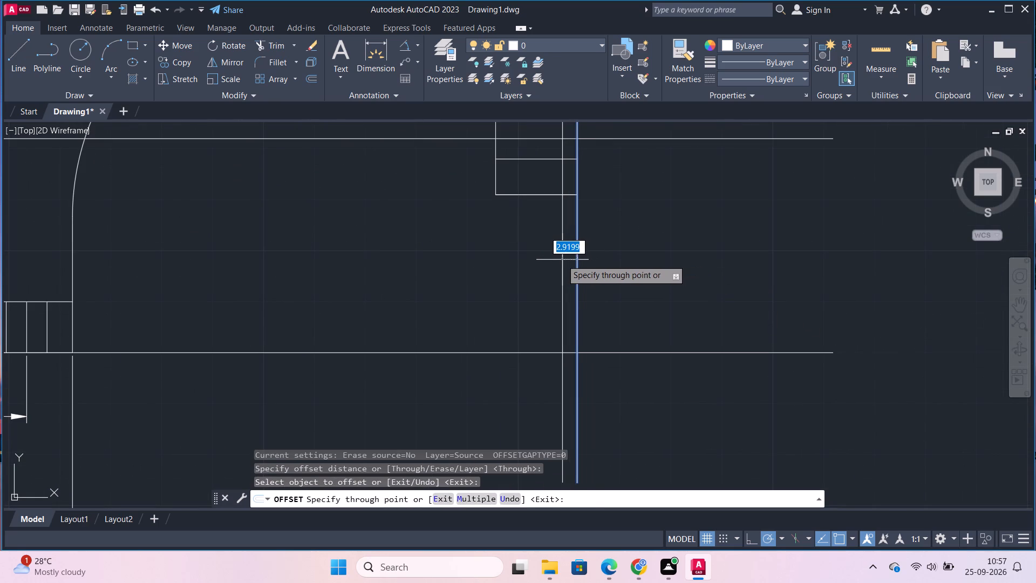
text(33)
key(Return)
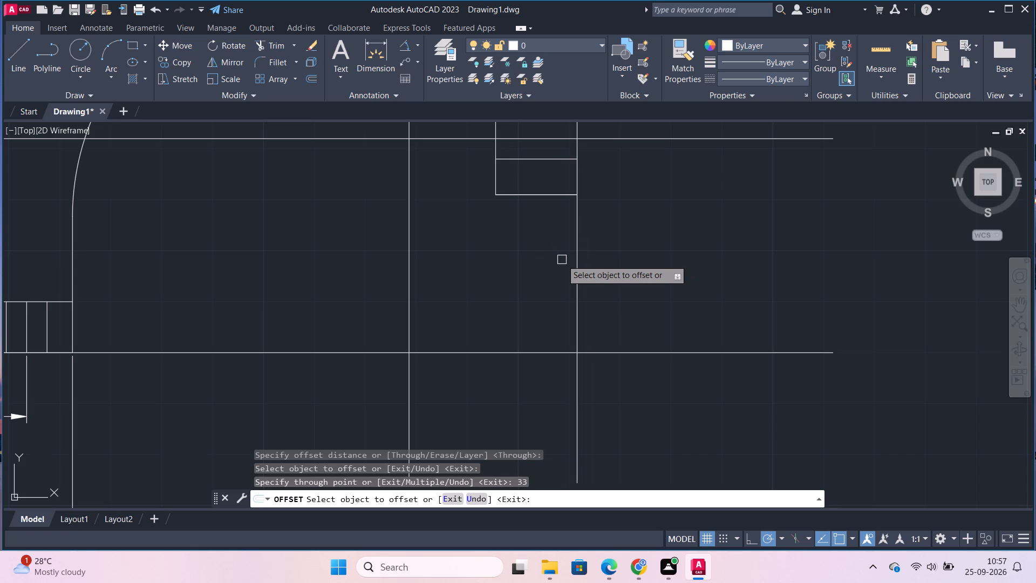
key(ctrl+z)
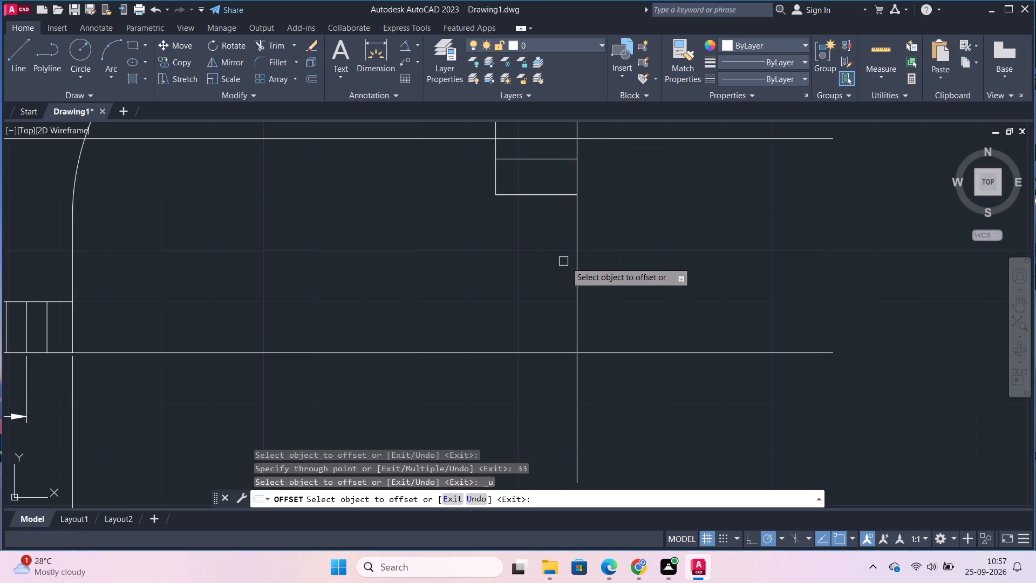
Offset the extended vertical edge 3 toward the front view.
key(o)
key(Return)
key(Return)
click(575, 266)
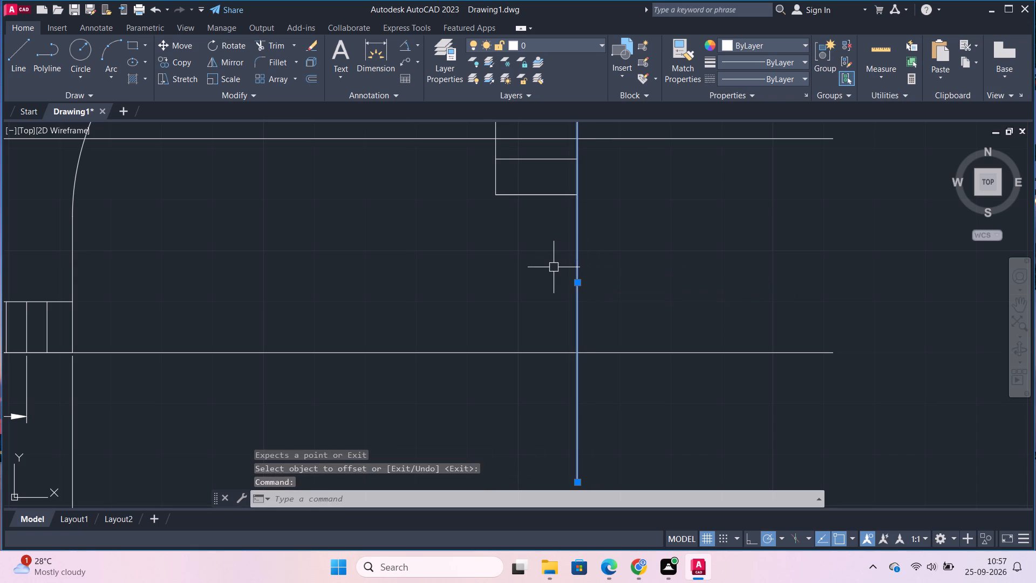
key(o)
key(Return)
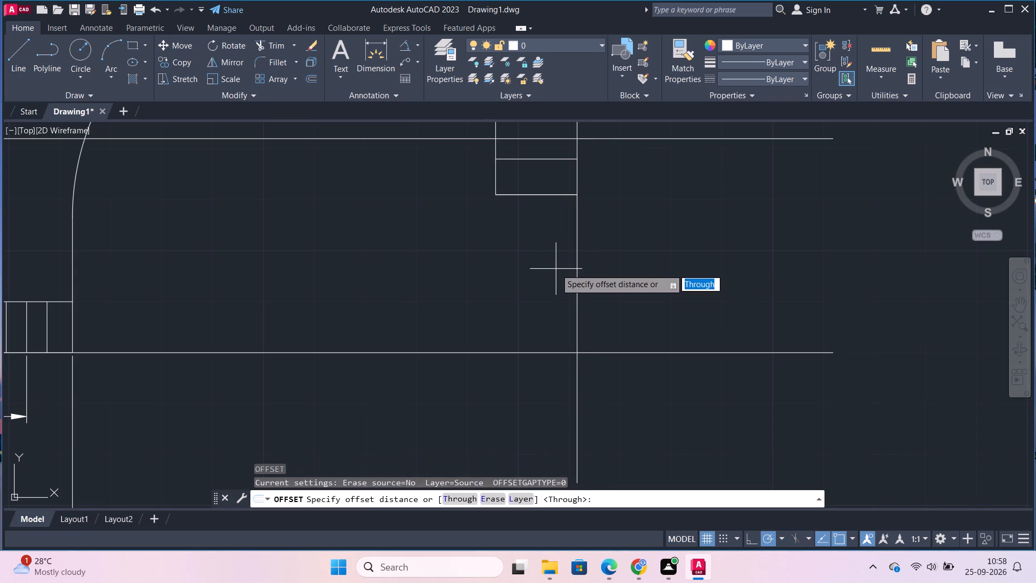
key(Return)
key(3)
key(Return)
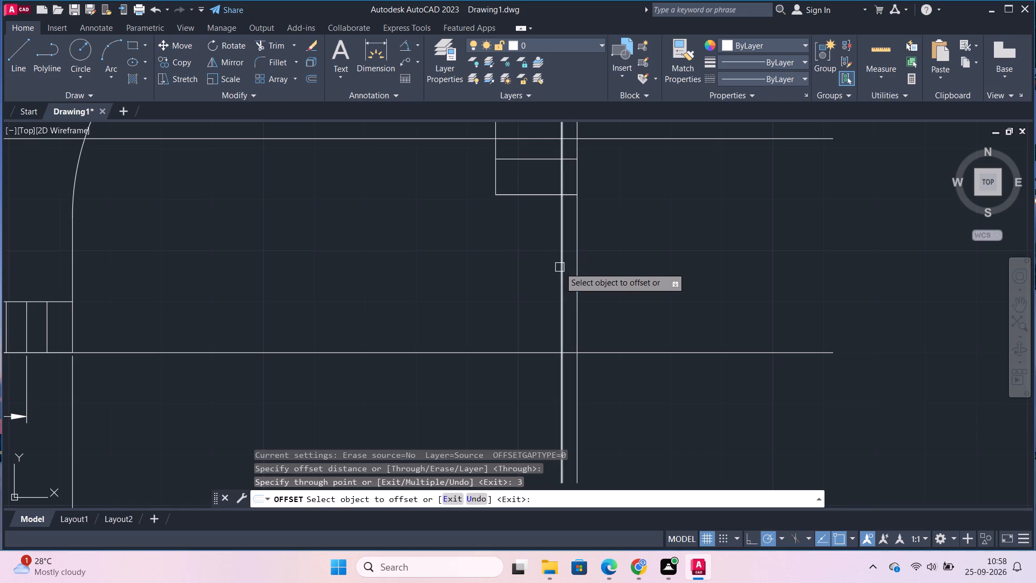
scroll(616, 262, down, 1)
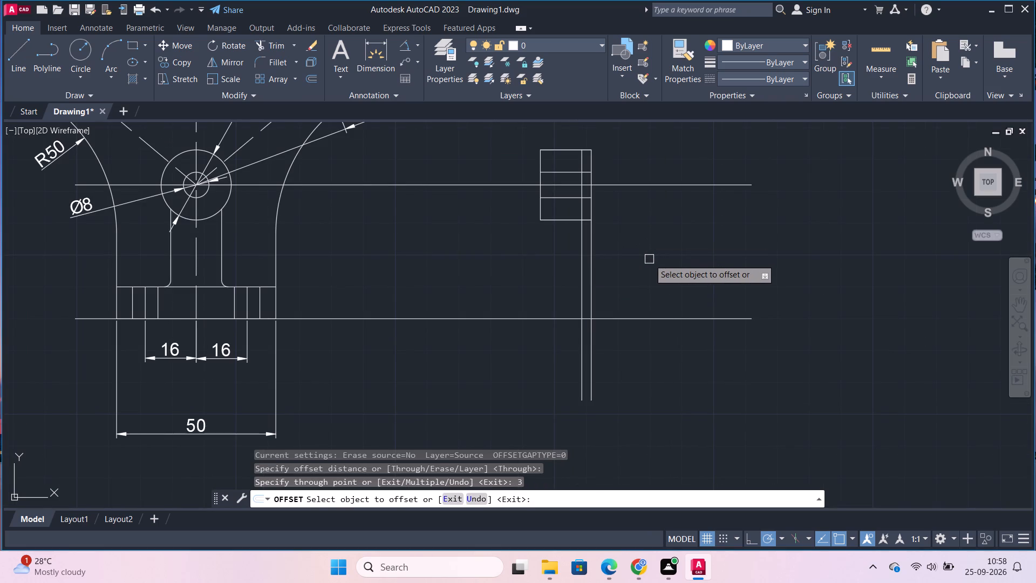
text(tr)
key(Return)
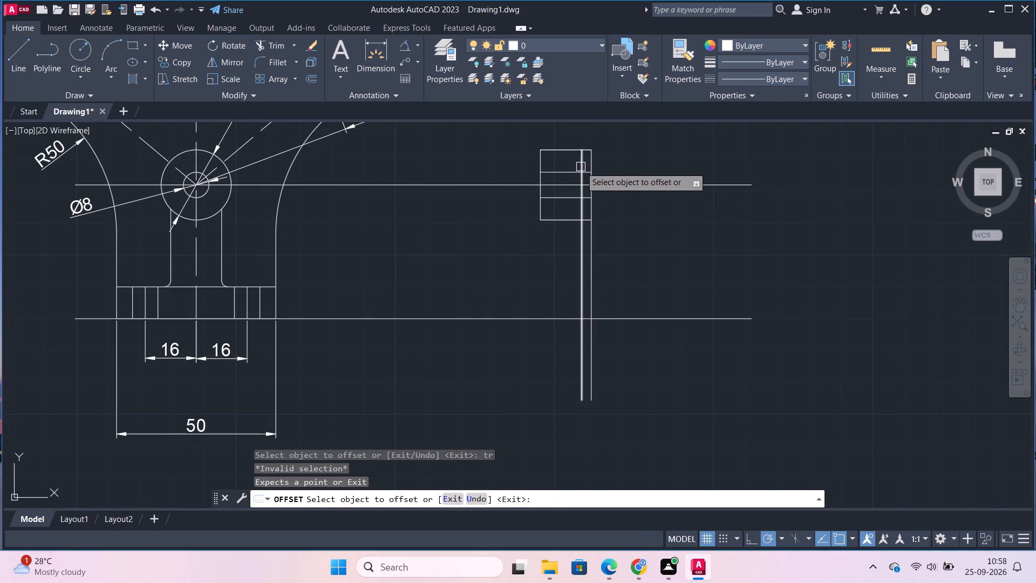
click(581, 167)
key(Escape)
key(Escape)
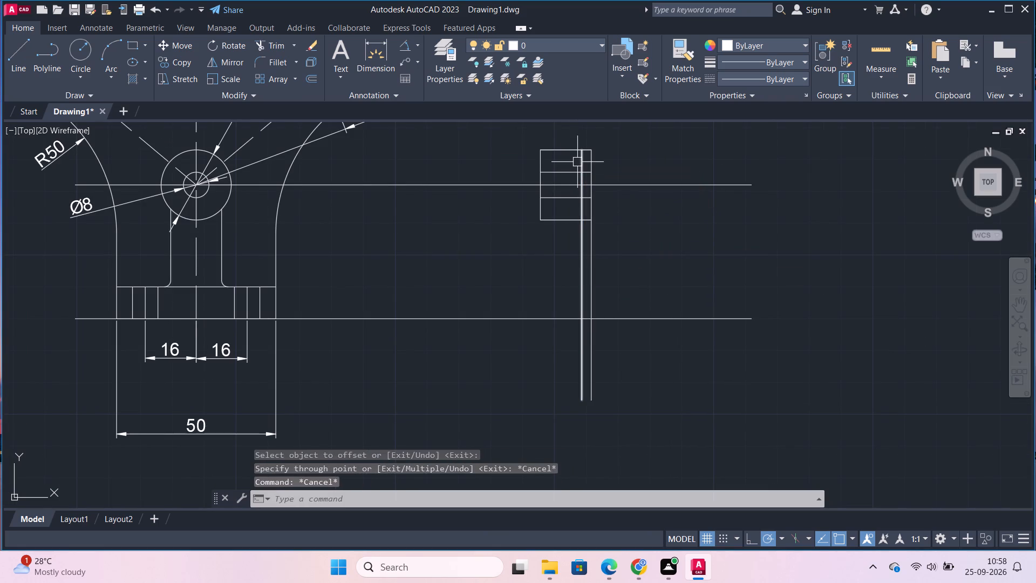
Trim the offset vertical line out of the top and bottom compartments of the side-view hub rectangle.
text(tr)
key(Return)
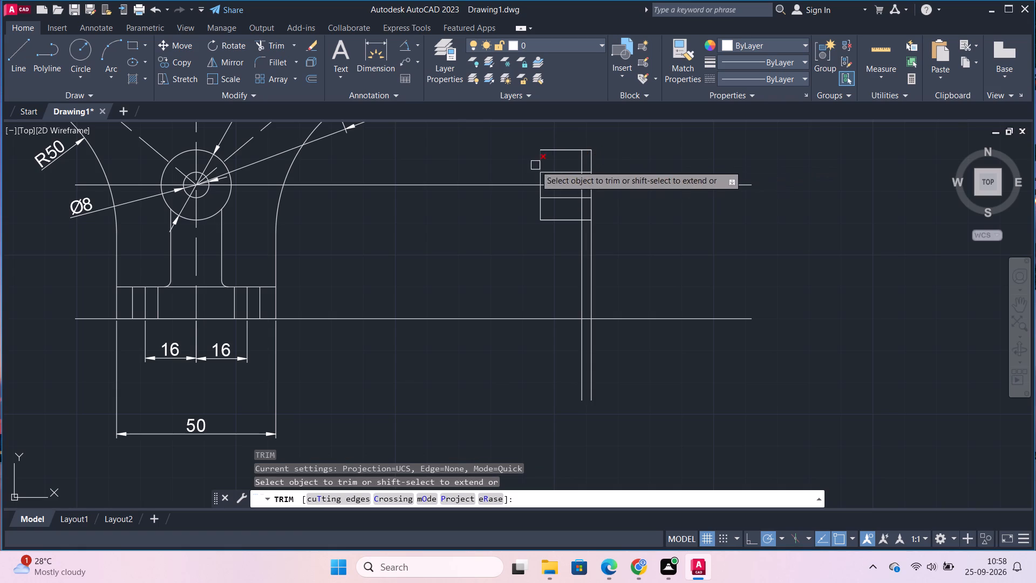
click(583, 167)
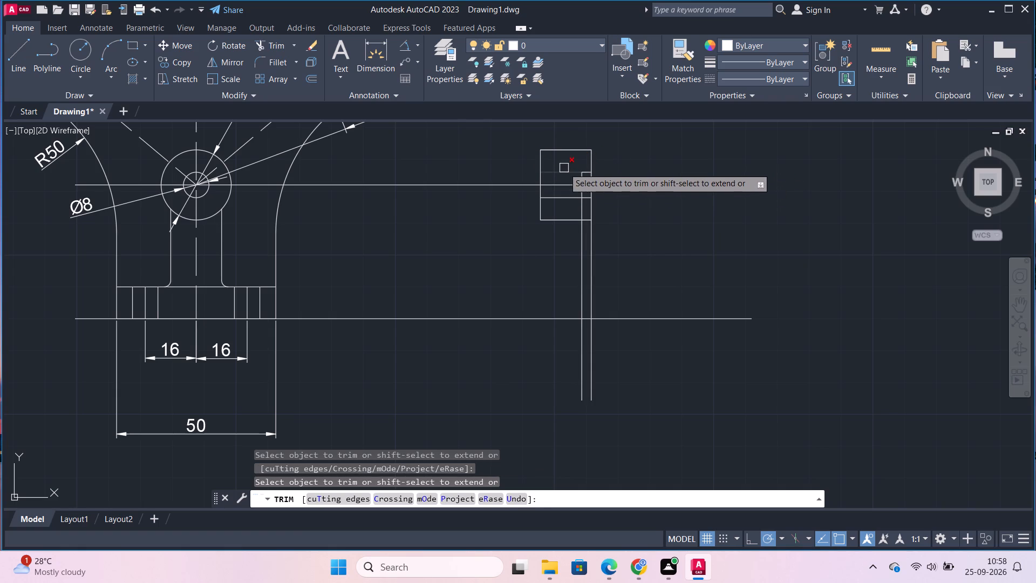
scroll(563, 180, up, 1)
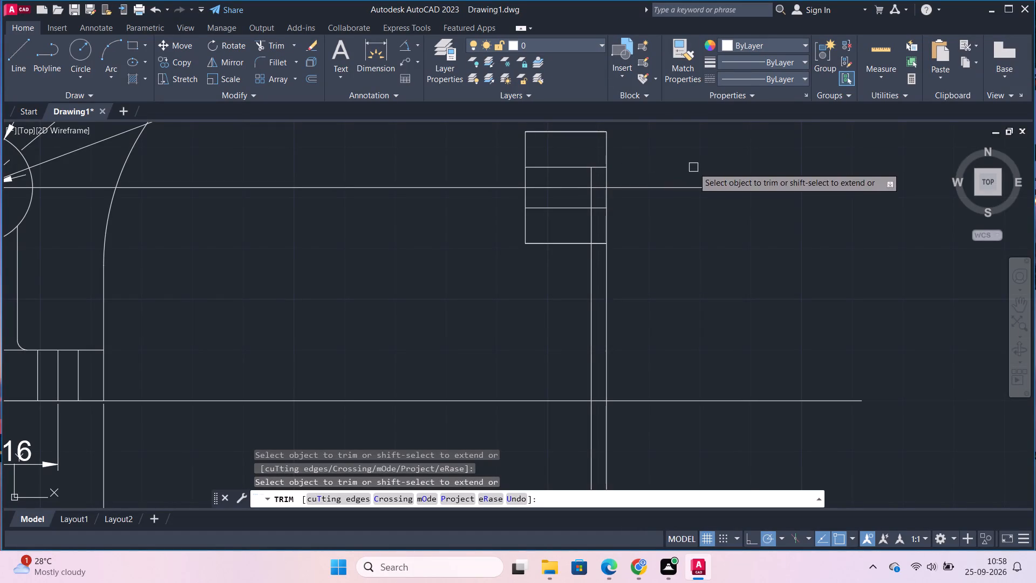
scroll(724, 290, down, 1)
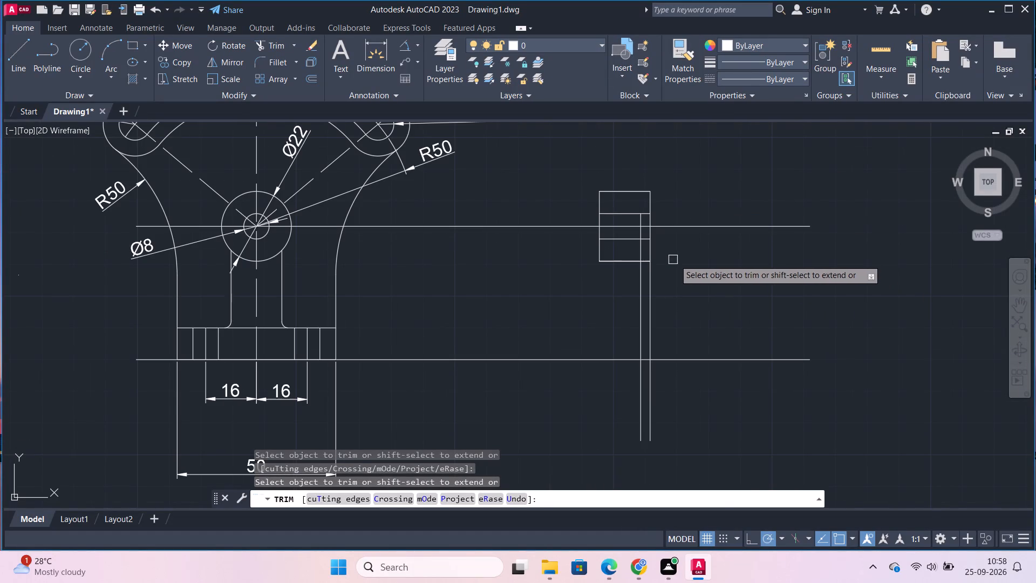
key(Escape)
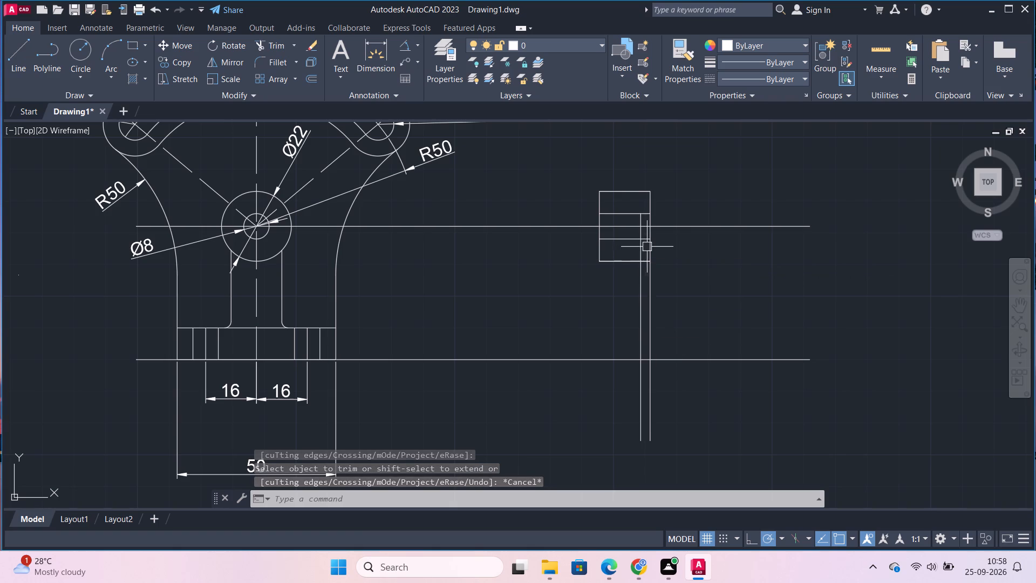
text(tr)
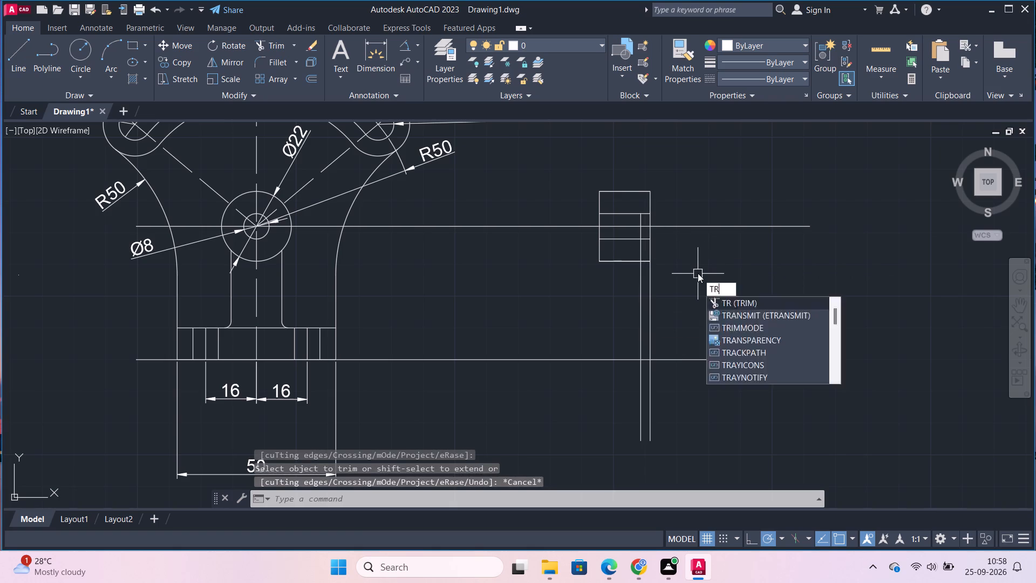
key(Return)
click(639, 245)
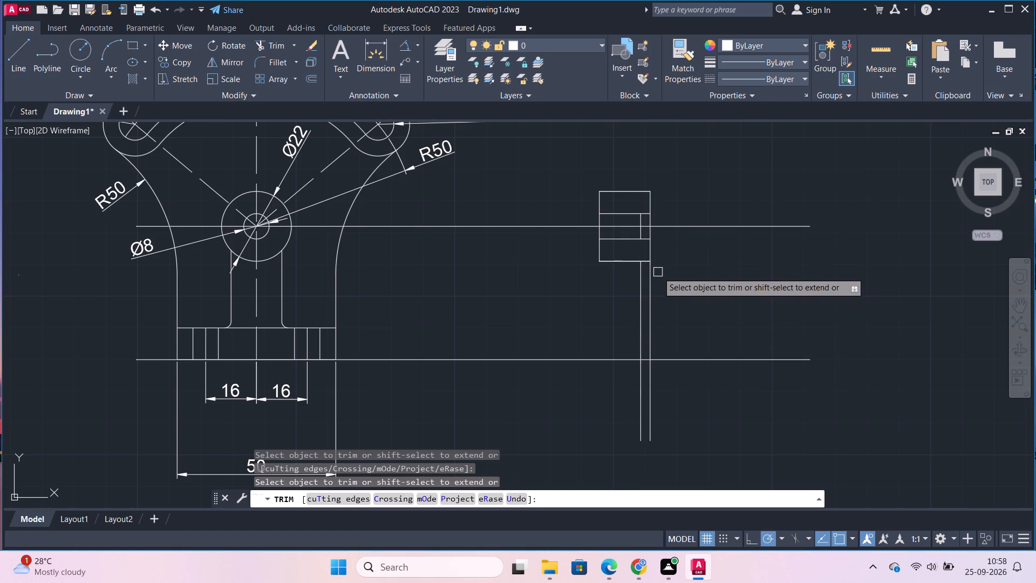
scroll(676, 262, up, 1)
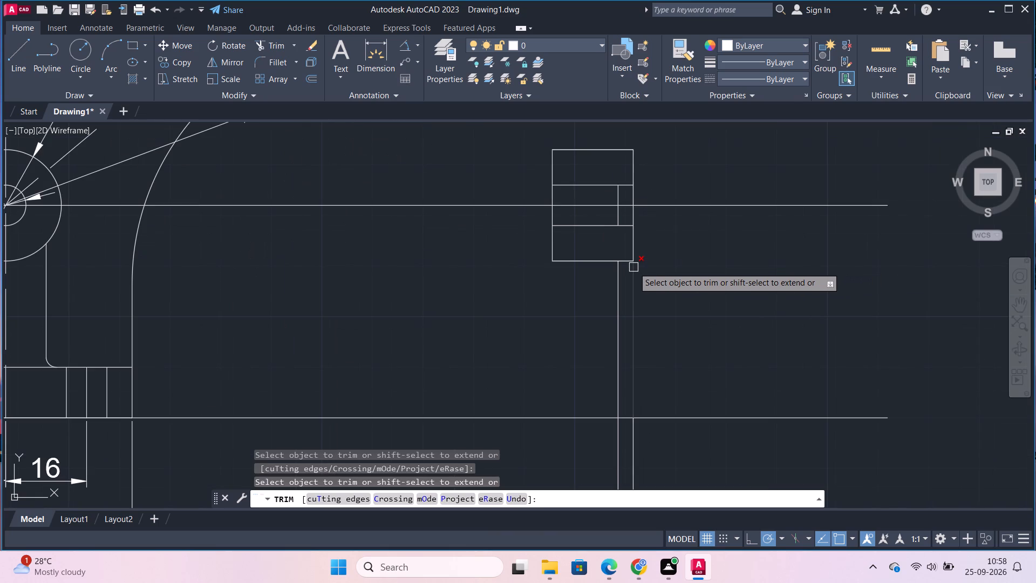
key(Escape)
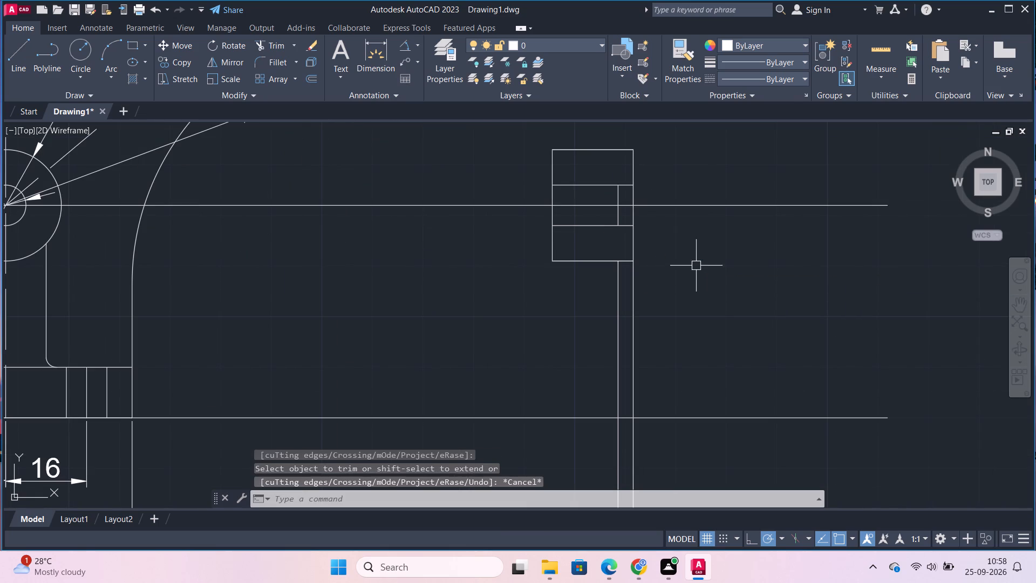
Stretch the upper end of the short vertical segment between the hole lines straight up past the slot's projection lines.
click(617, 203)
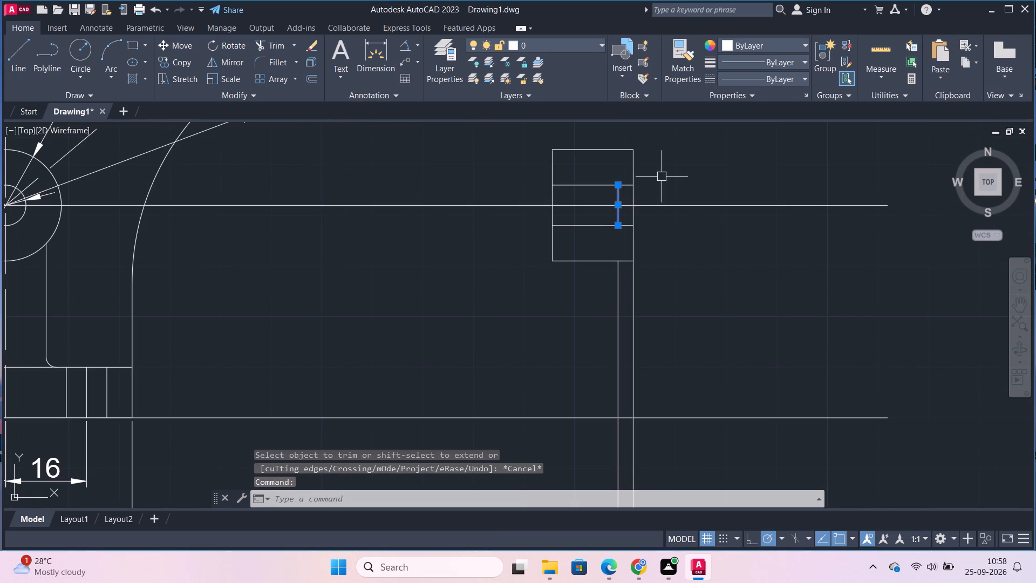
scroll(721, 125, down, 1)
scroll(741, 181, down, 1)
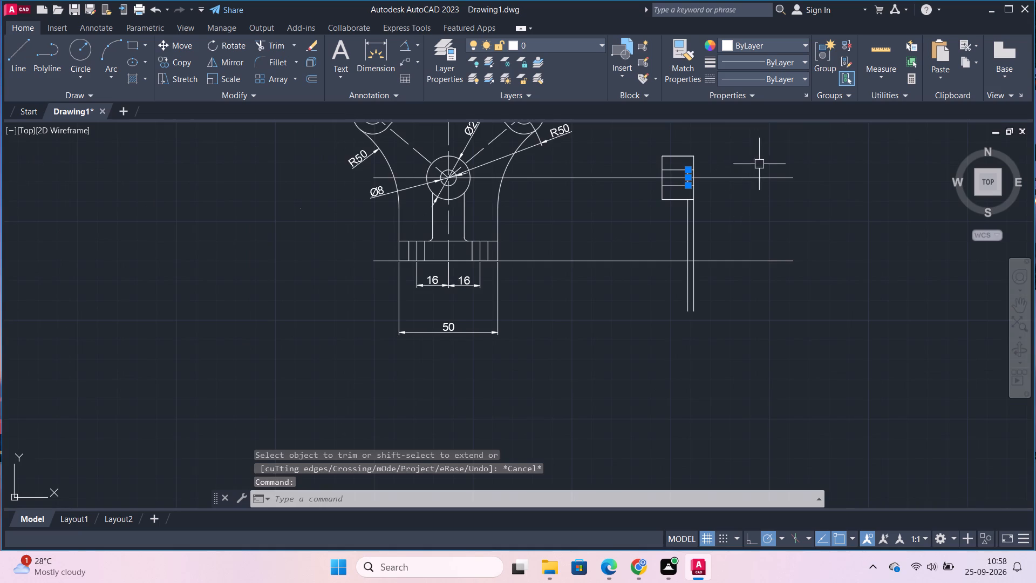
middle_drag(759, 168, 713, 342)
scroll(645, 337, up, 2)
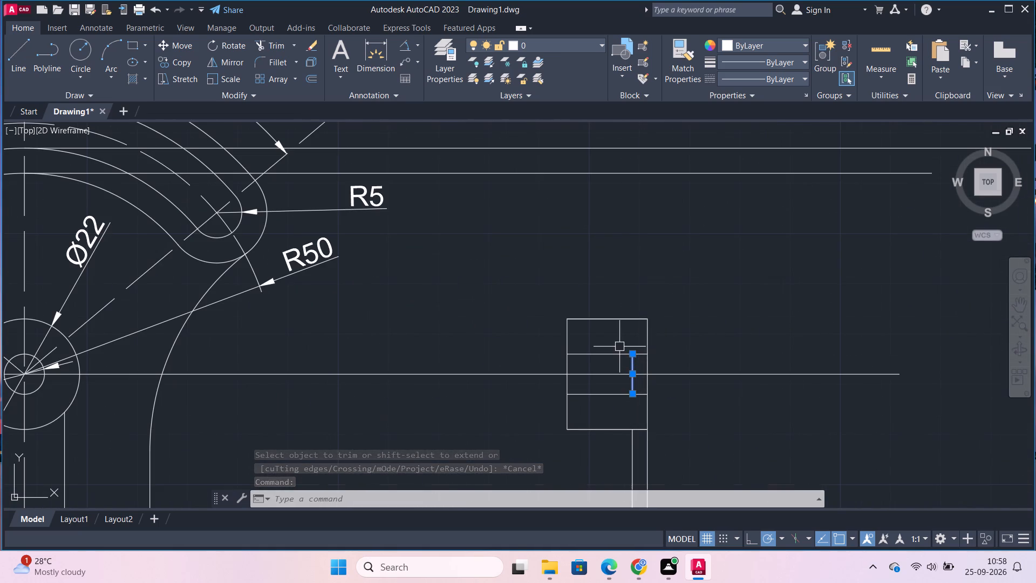
click(634, 354)
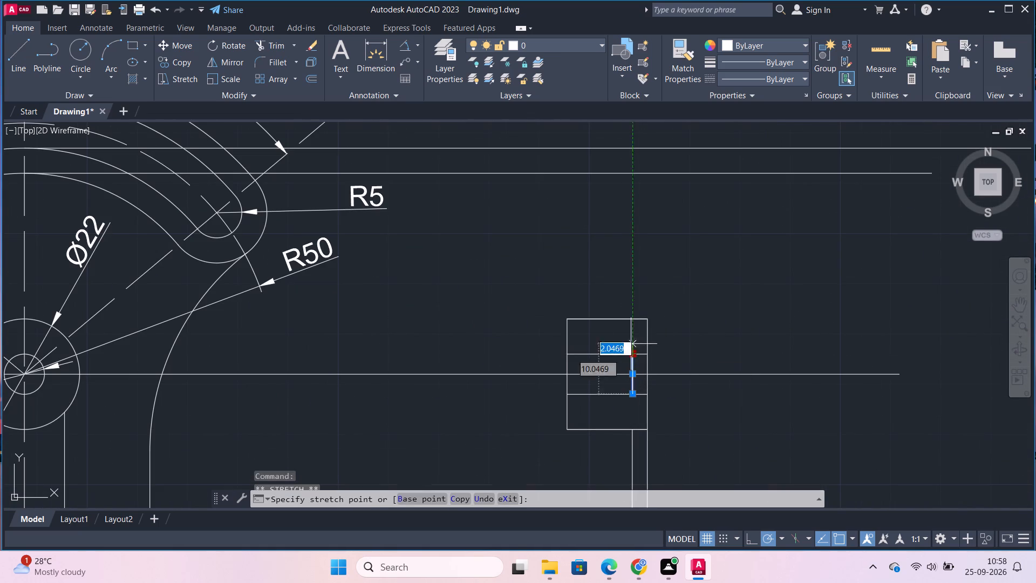
scroll(639, 133, down, 3)
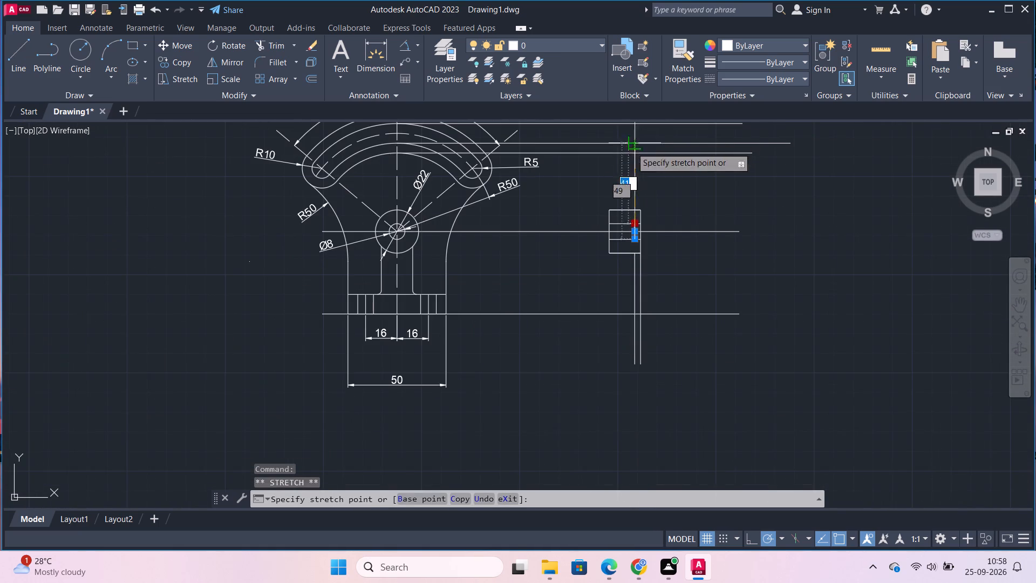
scroll(628, 158, down, 2)
click(629, 127)
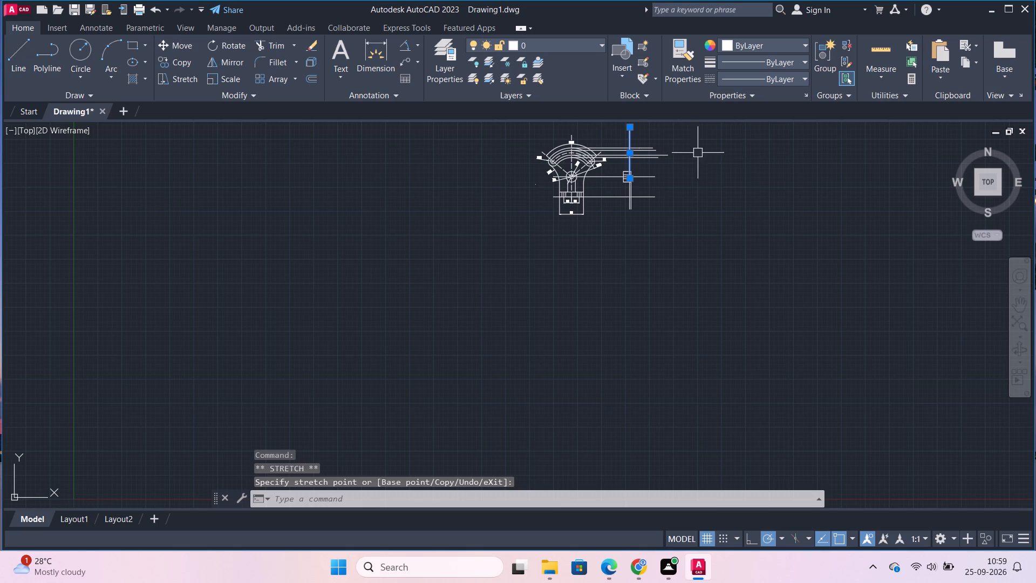
key(Escape)
Trim the stretched vertical line's portions lying inside the side-view hub rectangle.
scroll(602, 195, up, 3)
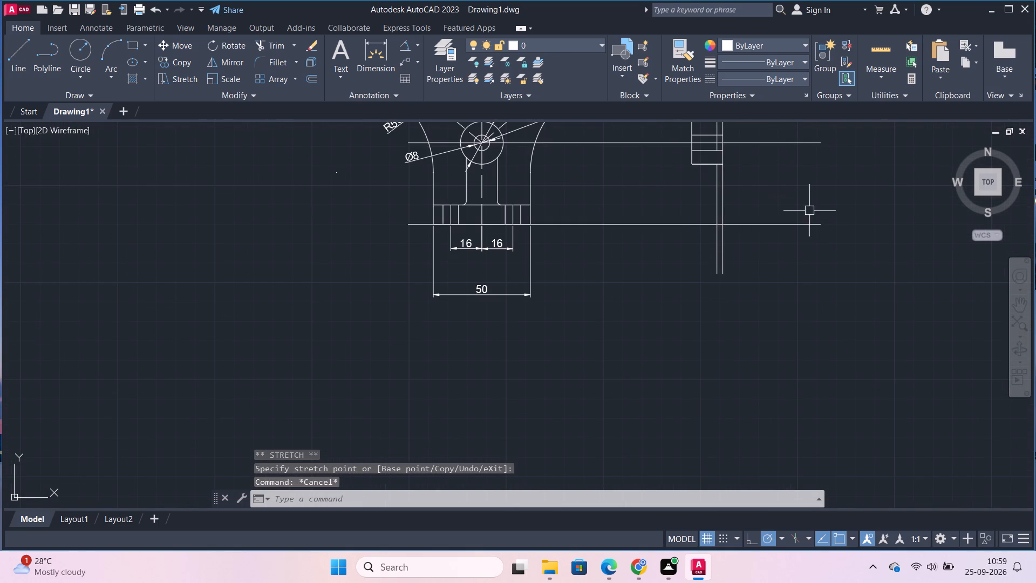
middle_drag(811, 208, 558, 384)
middle_drag(610, 341, 665, 304)
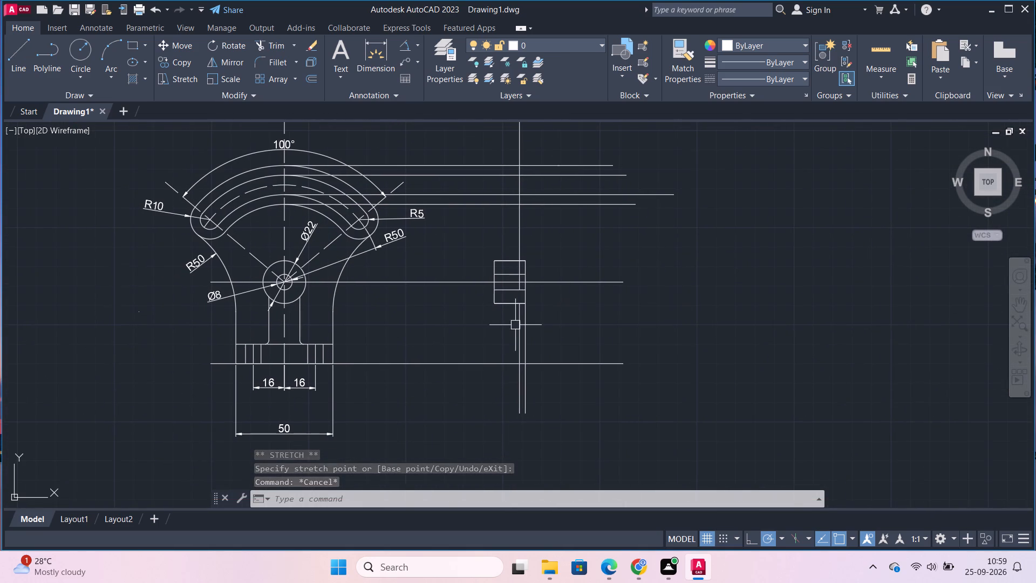
scroll(519, 308, up, 1)
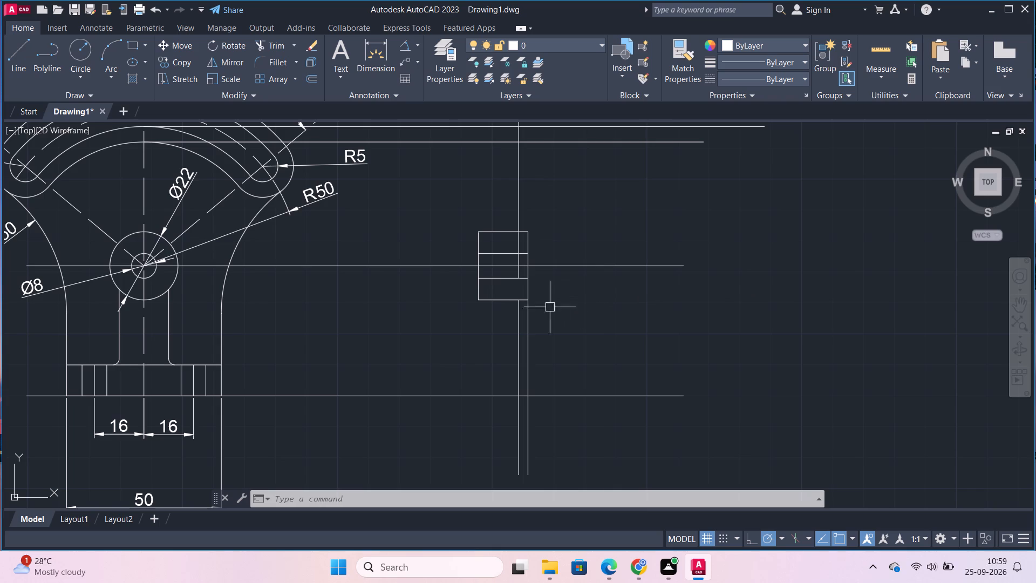
scroll(486, 287, up, 1)
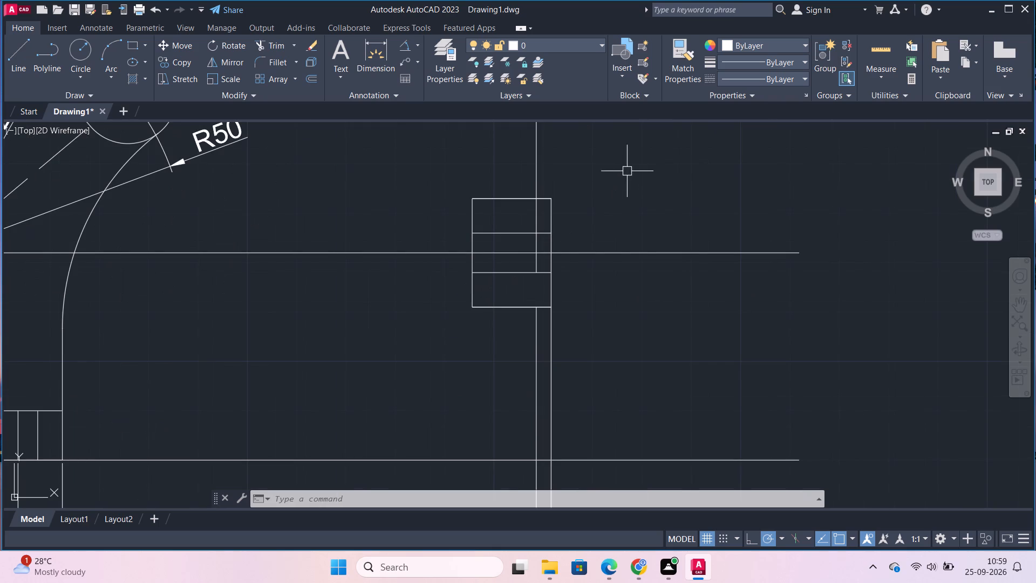
text(tr)
key(Return)
click(536, 262)
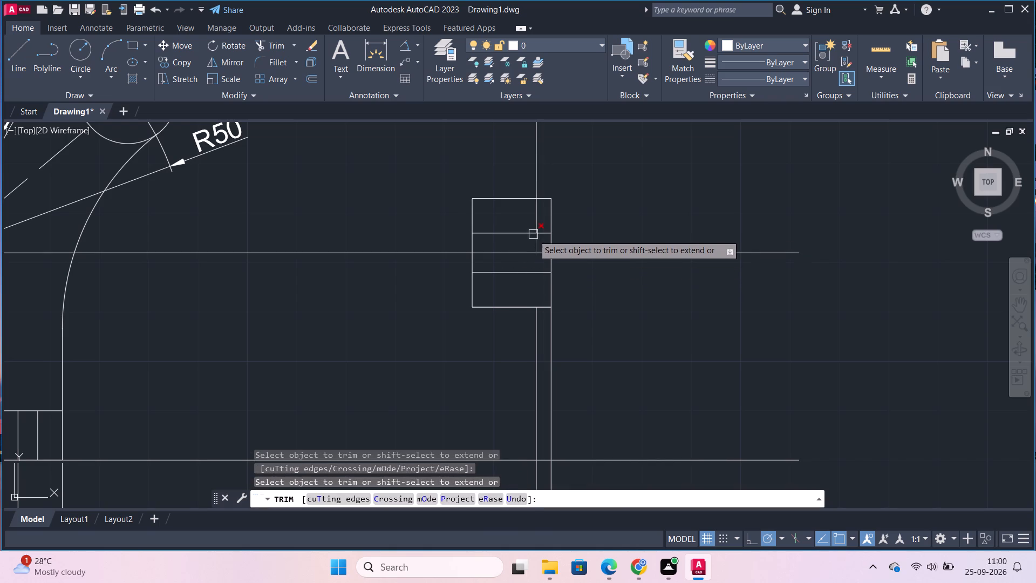
click(533, 246)
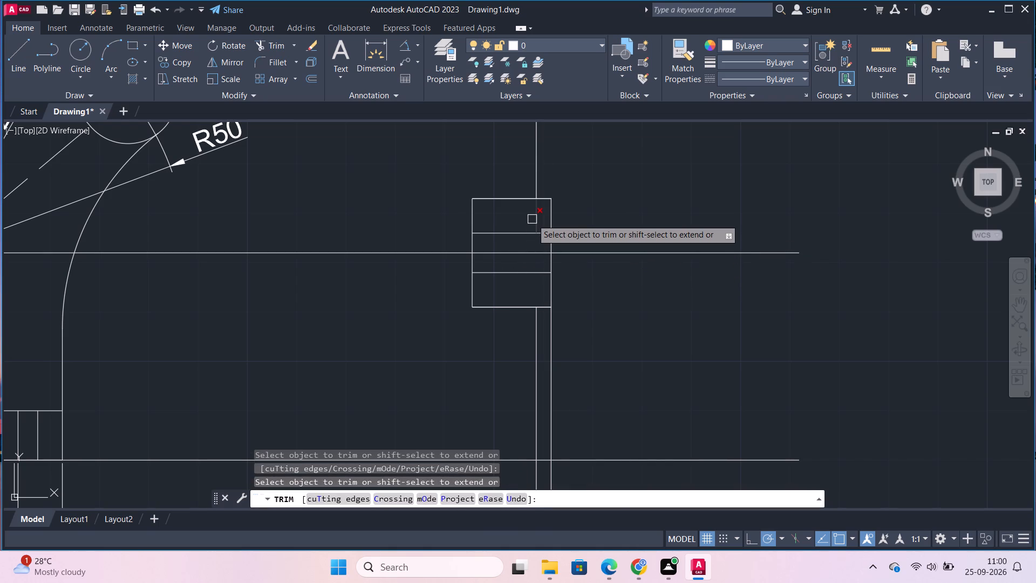
click(532, 219)
key(Escape)
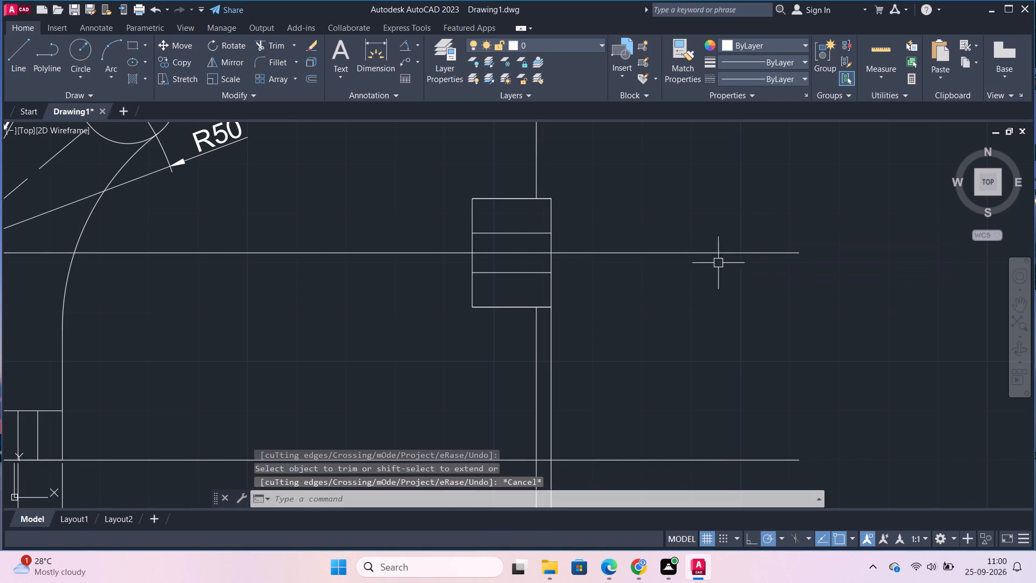
Trim away the outer vertical edge's extension below the hub rectangle, both above and below the base-level line.
scroll(685, 255, down, 1)
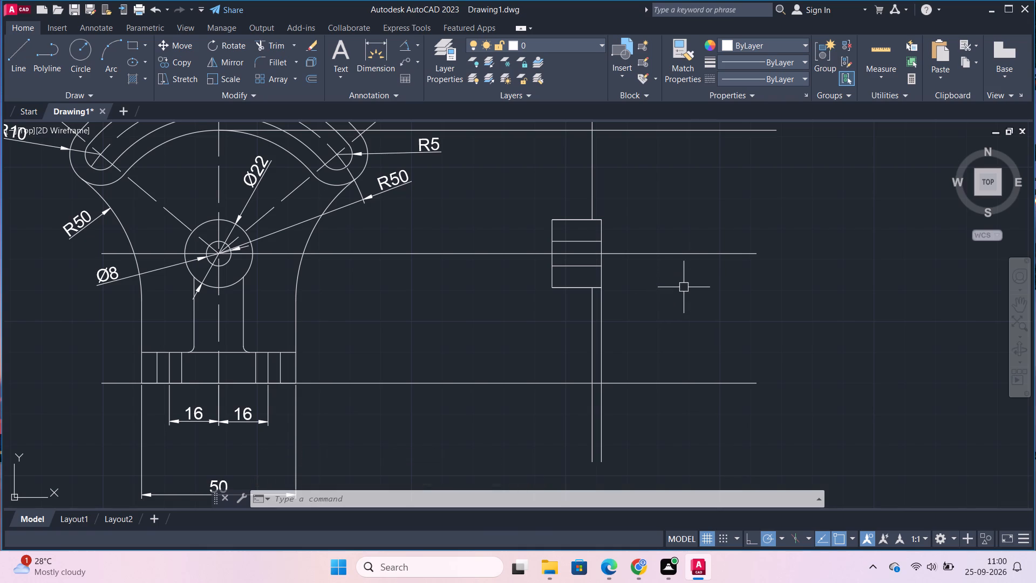
text(tr)
key(Return)
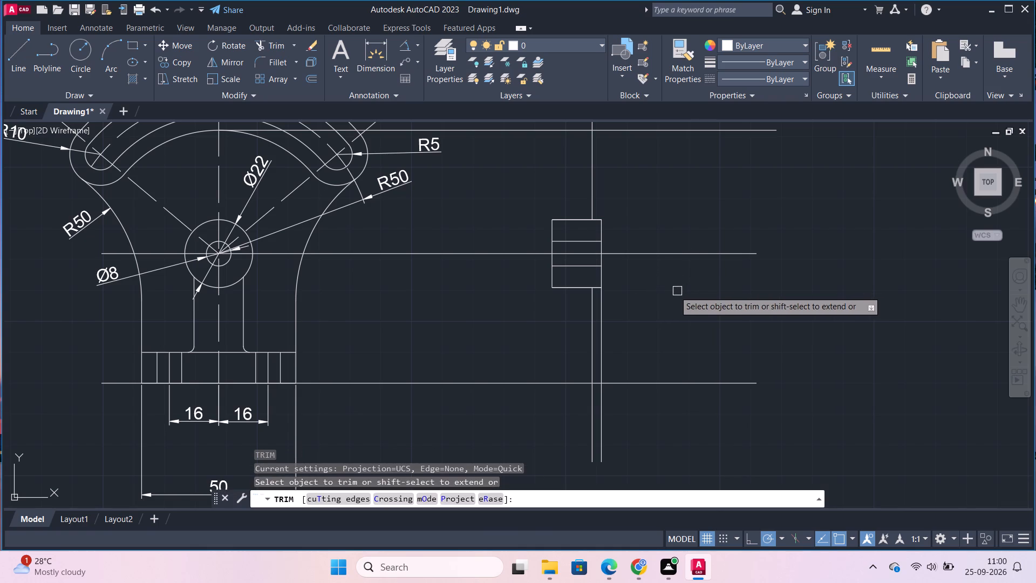
drag(605, 300, 605, 304)
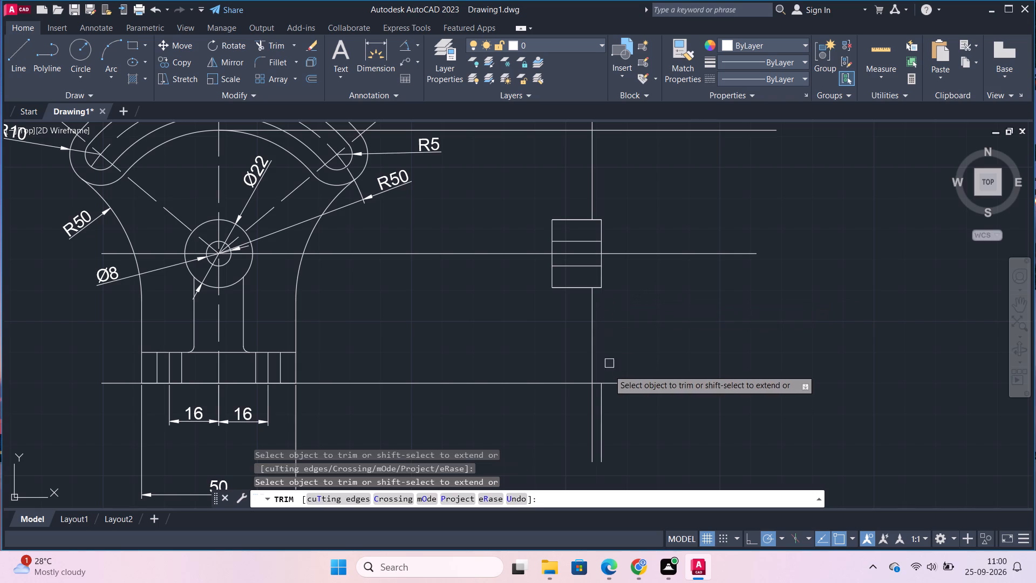
click(605, 409)
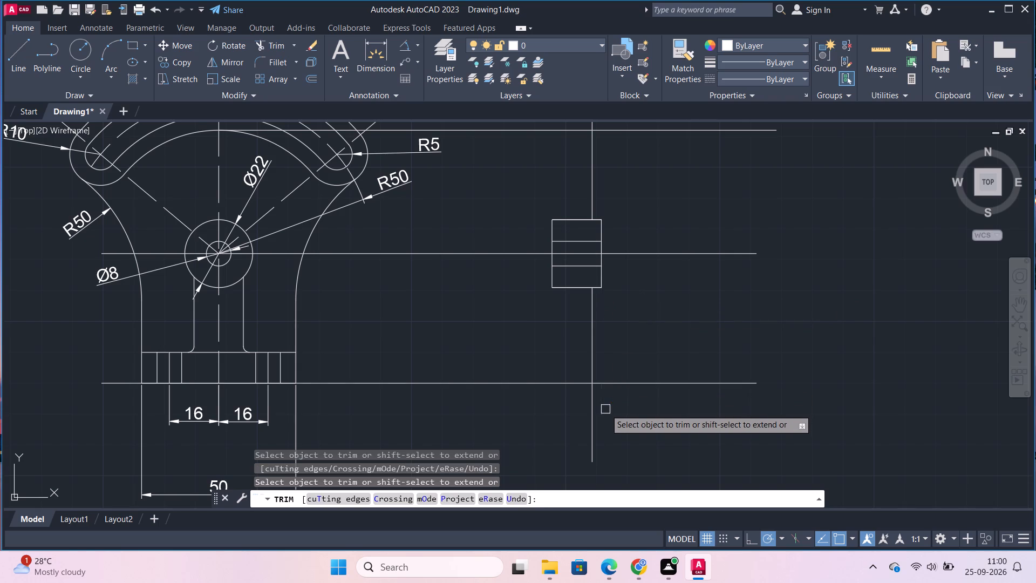
key(Escape)
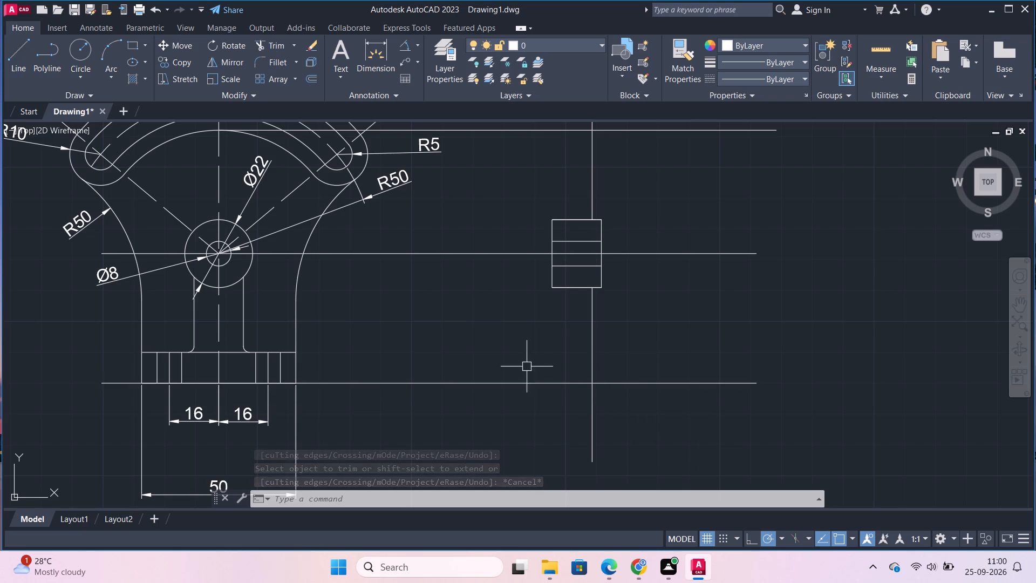
Offset the remaining vertical line below the hub rectangle 25 toward the front view.
key(o)
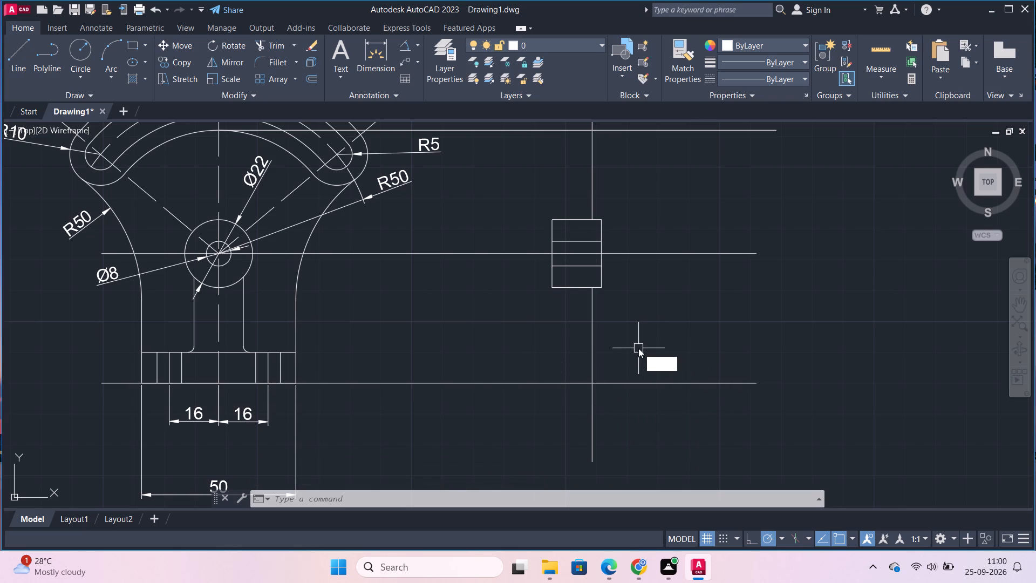
key(Return)
key(Return)
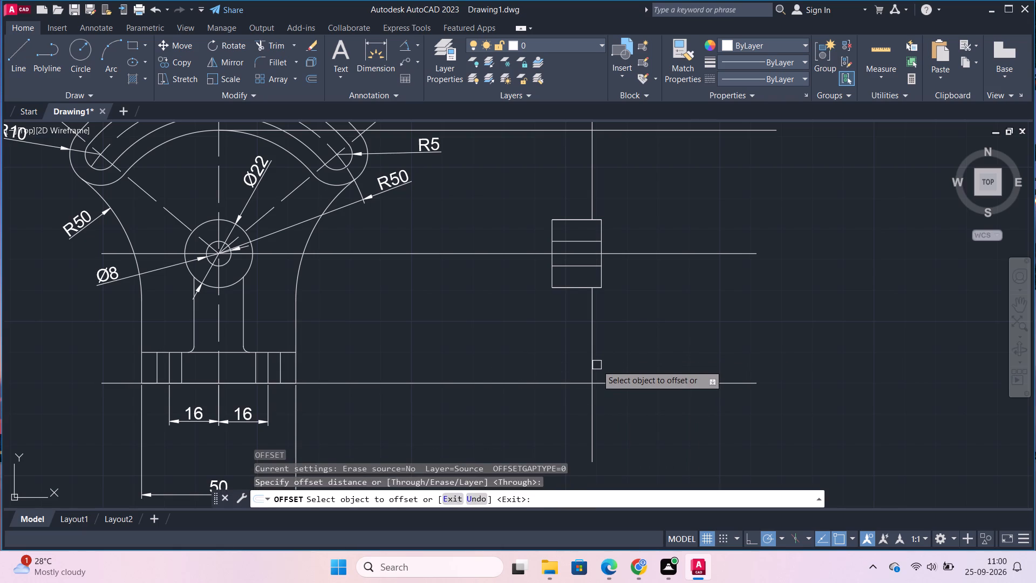
click(596, 365)
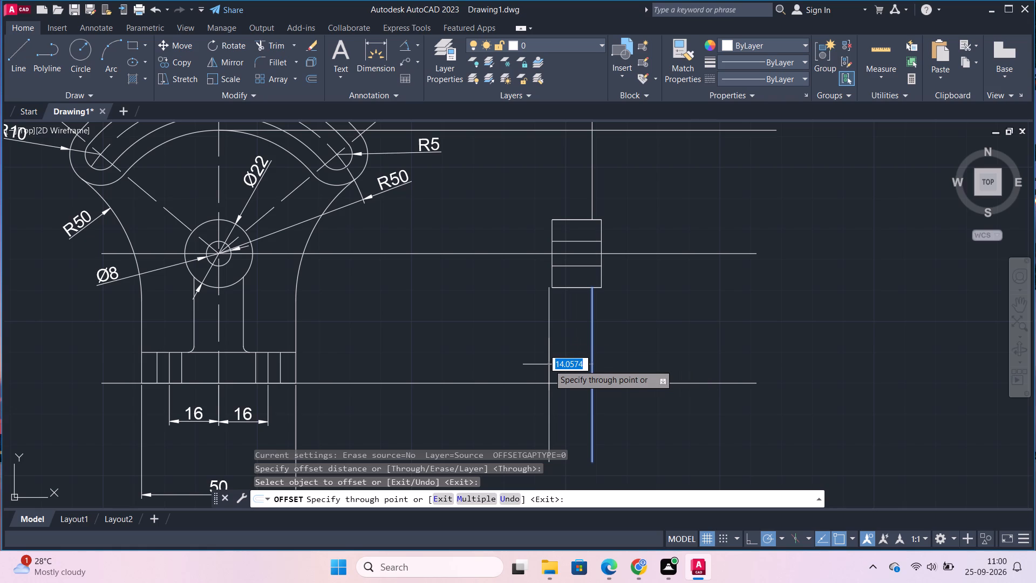
key(2)
key(5)
key(Return)
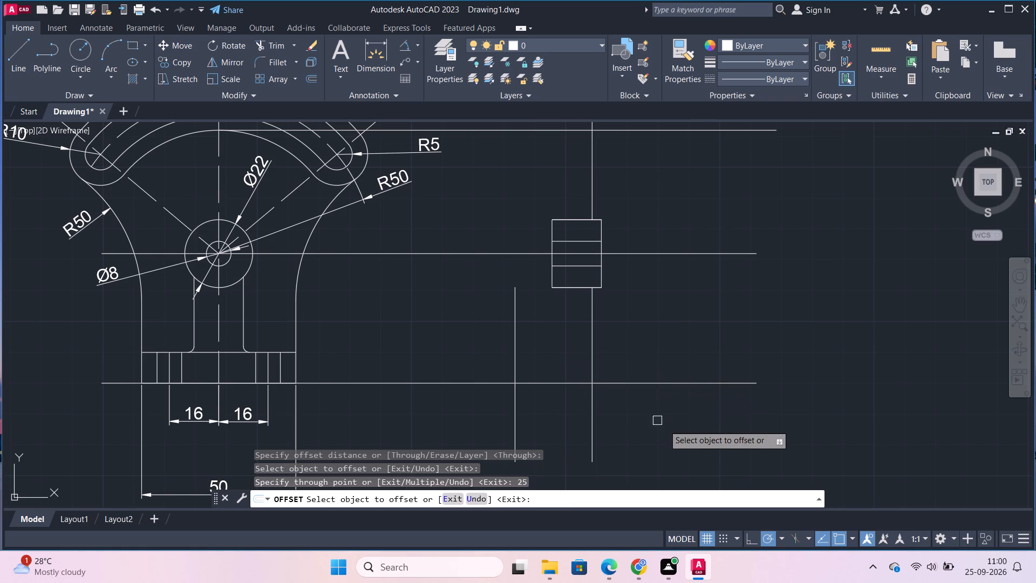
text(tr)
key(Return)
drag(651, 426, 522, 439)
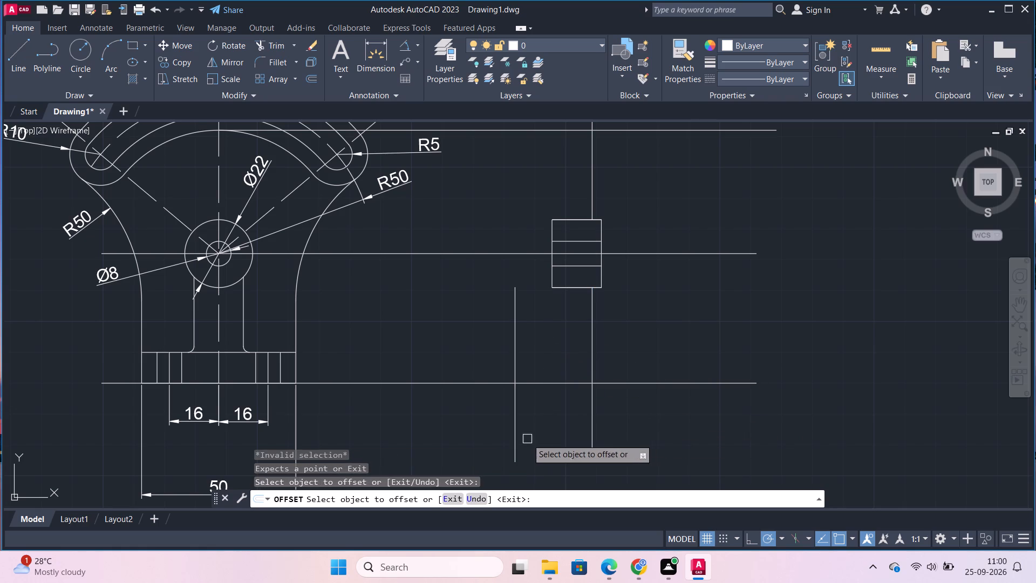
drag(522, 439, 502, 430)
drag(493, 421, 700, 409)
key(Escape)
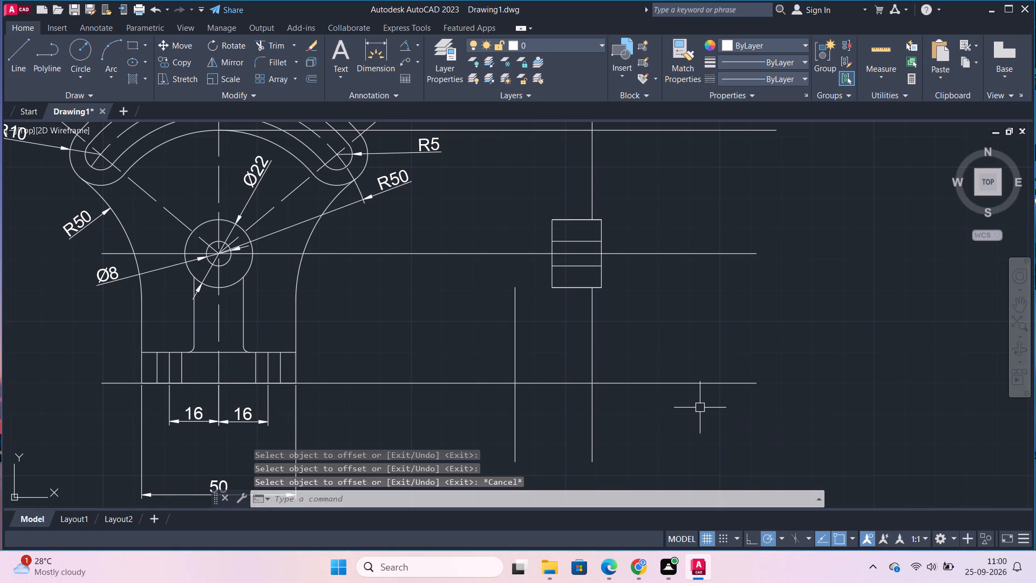
Trim both side-view verticals below the base-level line, and that line's portion between the front view and the side view.
text(tr)
key(Return)
drag(644, 415, 495, 417)
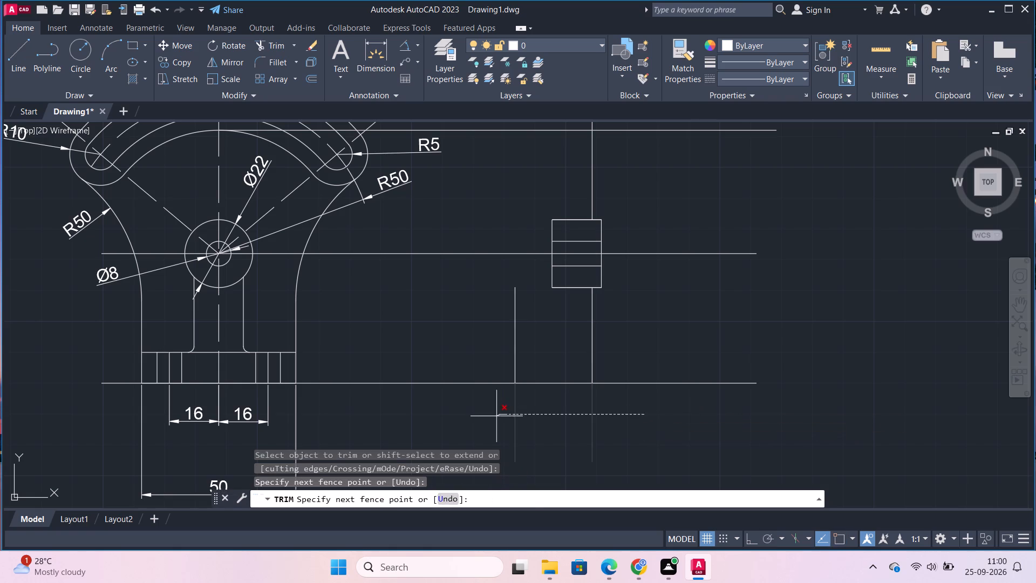
drag(495, 417, 487, 418)
drag(486, 412, 477, 350)
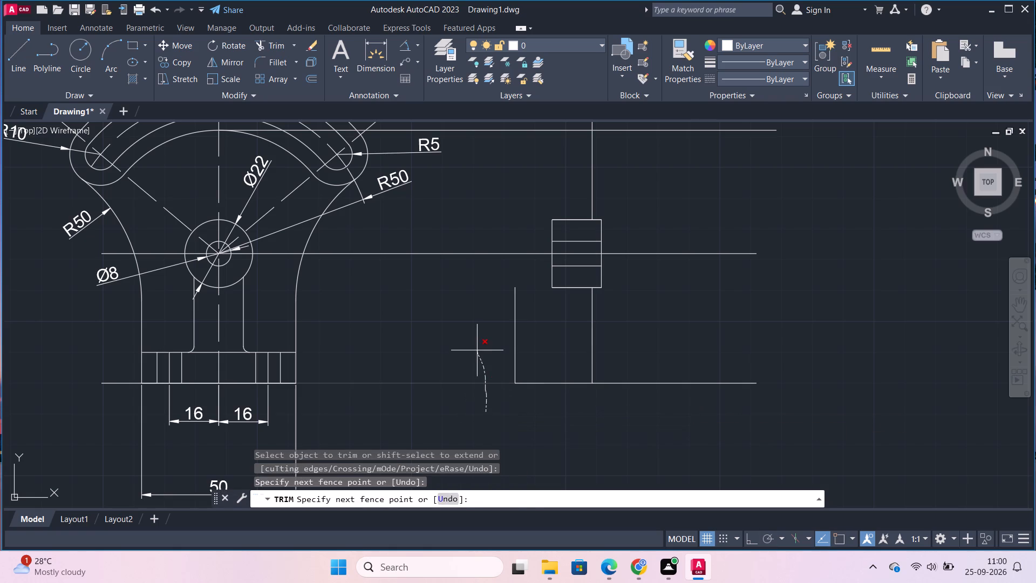
drag(477, 350, 477, 331)
key(Escape)
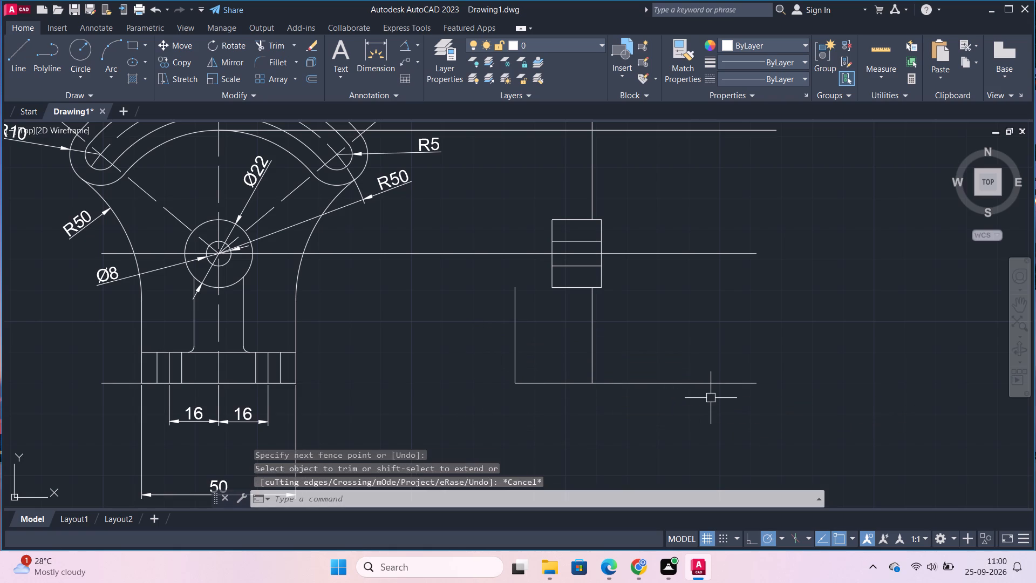
Offset the side view's base-level line 10 upward.
key(o)
key(Return)
key(Return)
click(713, 384)
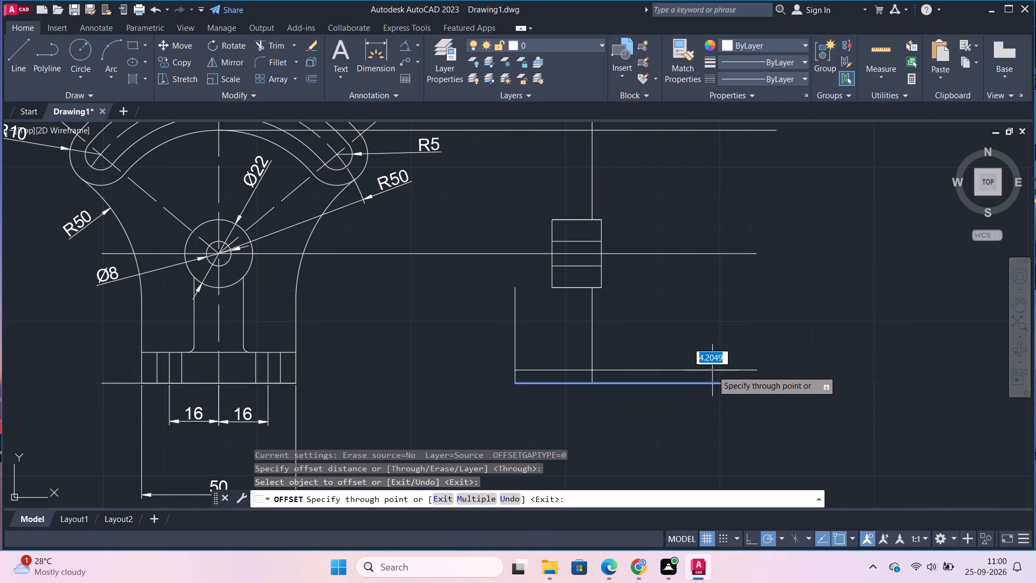
text(10)
key(Return)
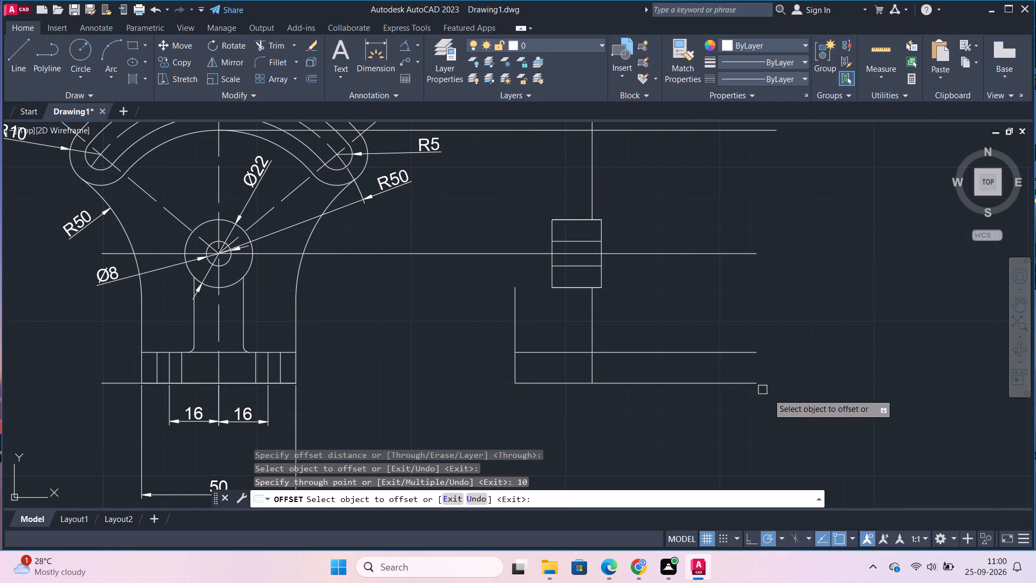
key(Escape)
Trim both base horizontals beyond the outer vertical edge and the front-side vertical above the base's top line, leaving a closed base rectangle.
text(tr)
key(Return)
drag(639, 396, 624, 314)
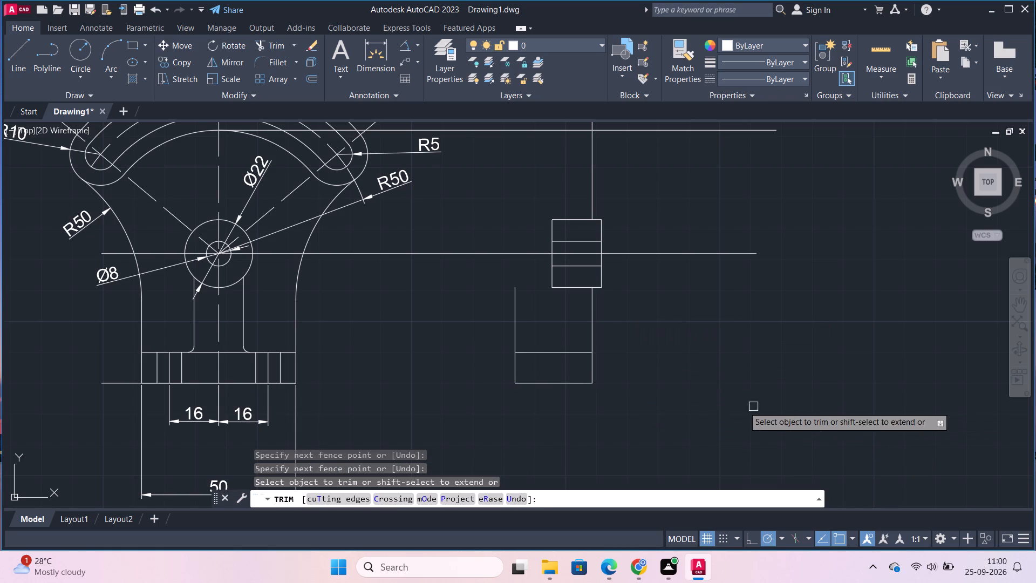
key(Escape)
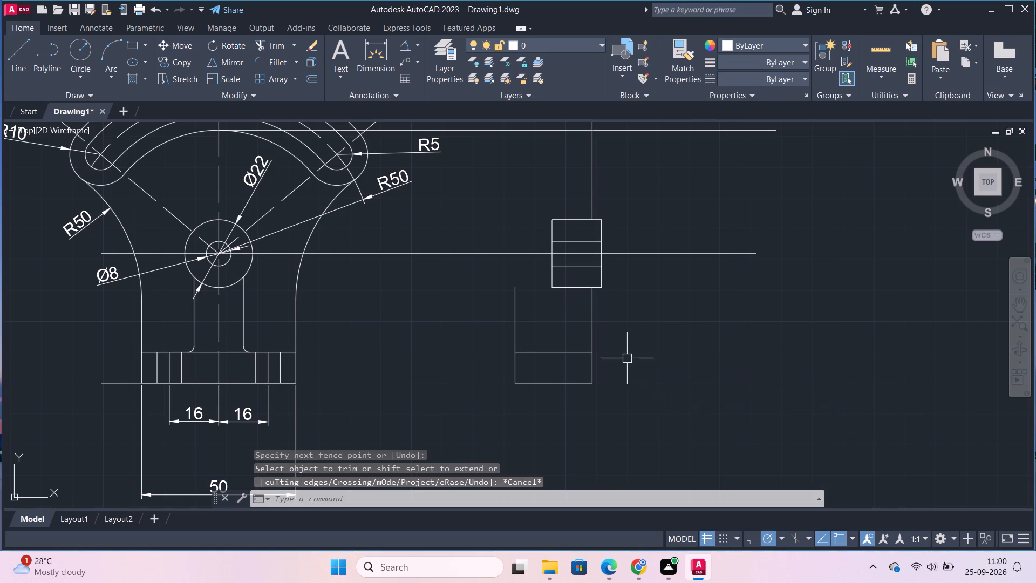
text(tr)
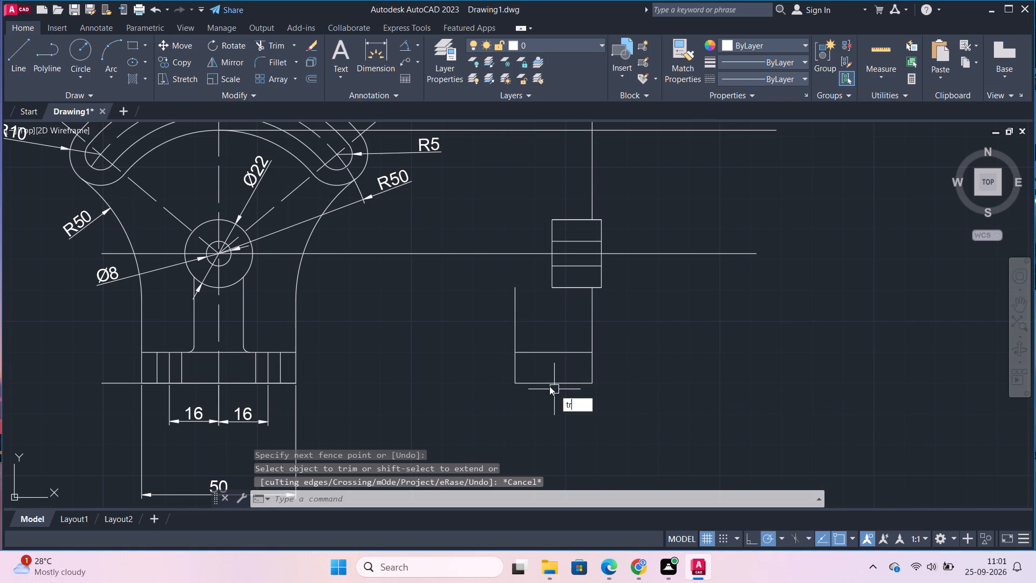
key(Return)
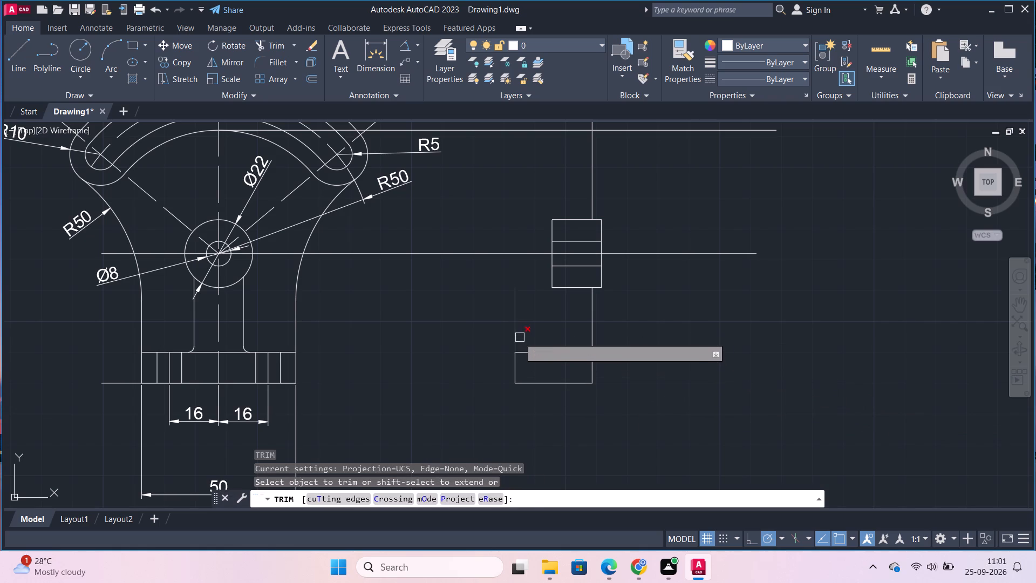
click(519, 337)
key(Escape)
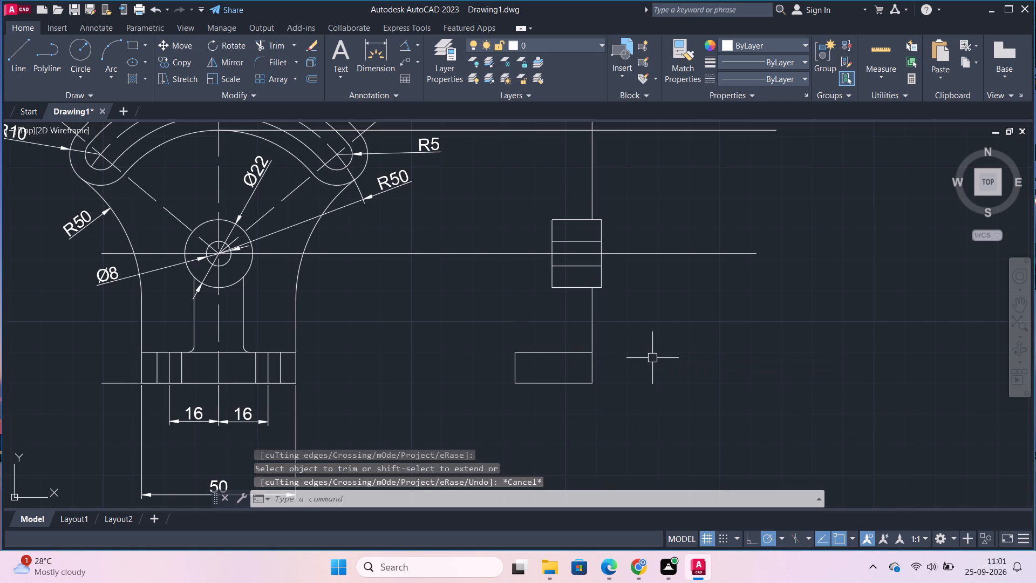
Offset the side view's outer vertical edge below the hub rectangle 16 toward the front view.
key(o)
key(Return)
key(Return)
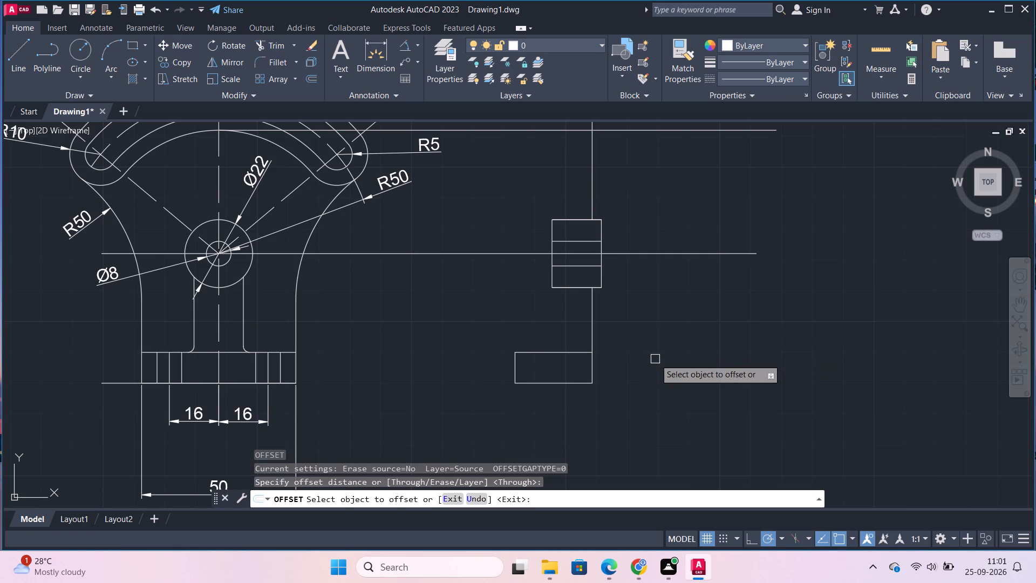
click(596, 343)
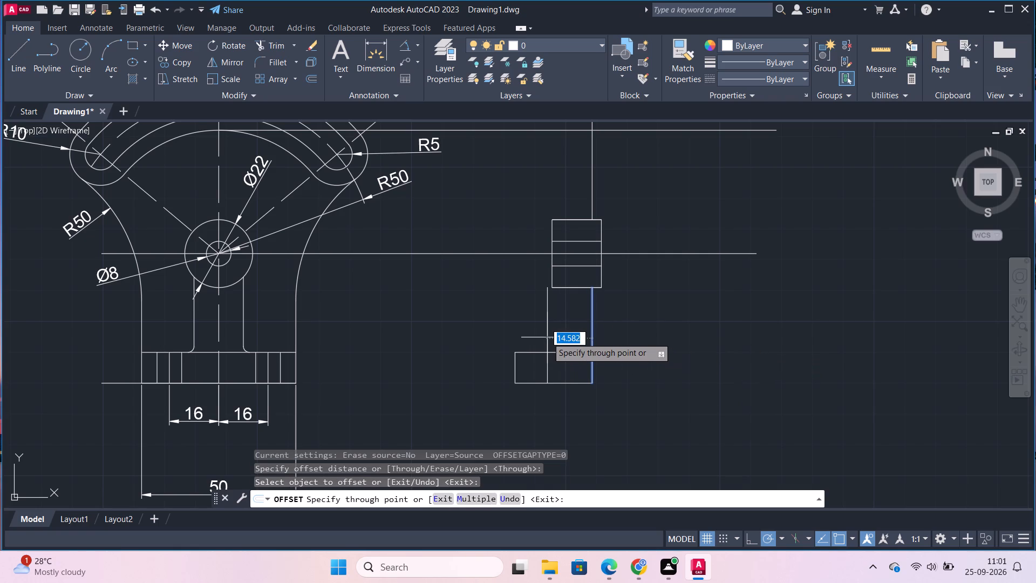
key(1)
key(6)
key(Return)
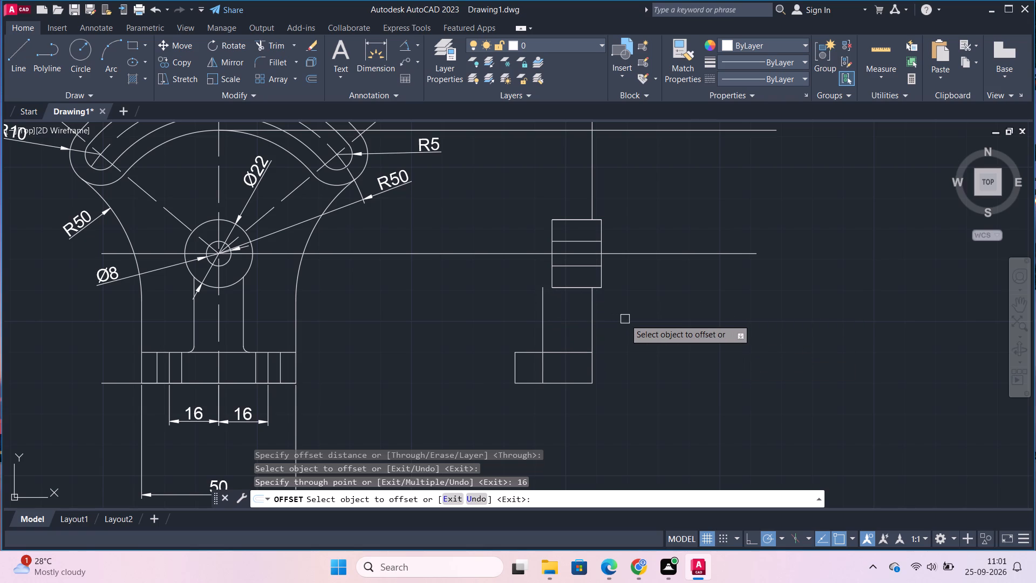
key(Escape)
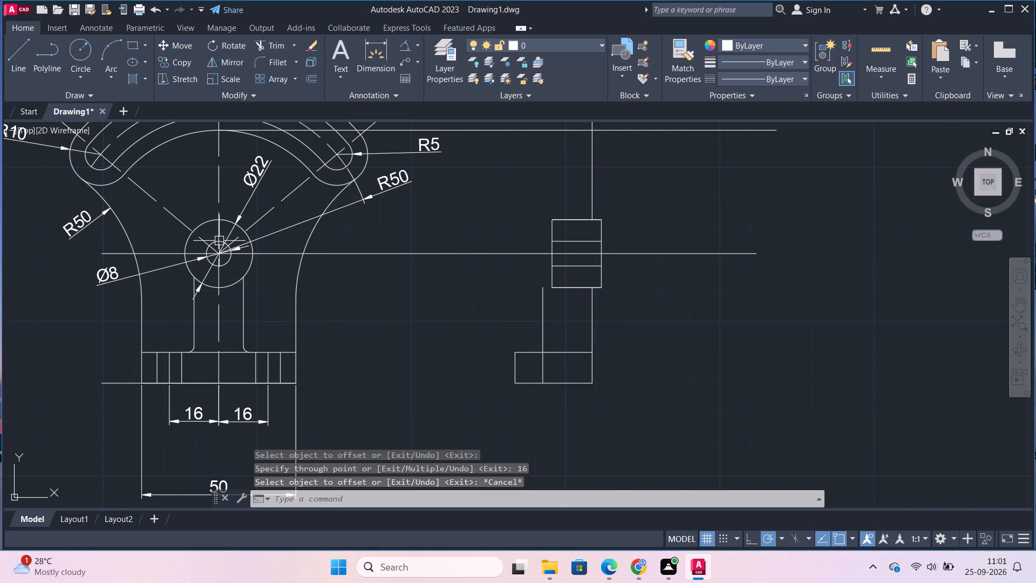
Draw a vertical line about 26 long straight down from the hub rectangle's front-side lower corner into the base rectangle.
click(18, 50)
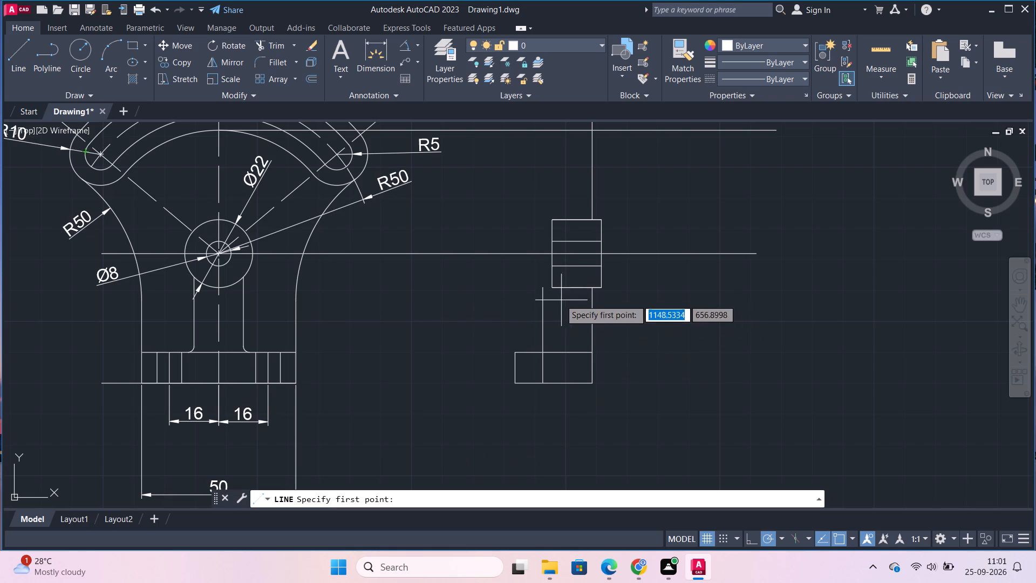
click(553, 292)
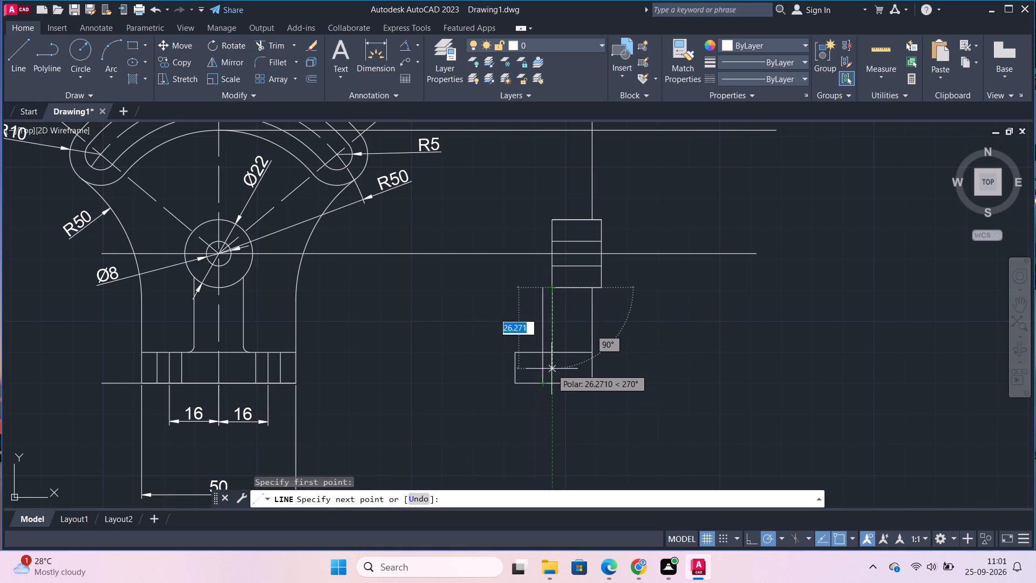
click(551, 369)
key(grave)
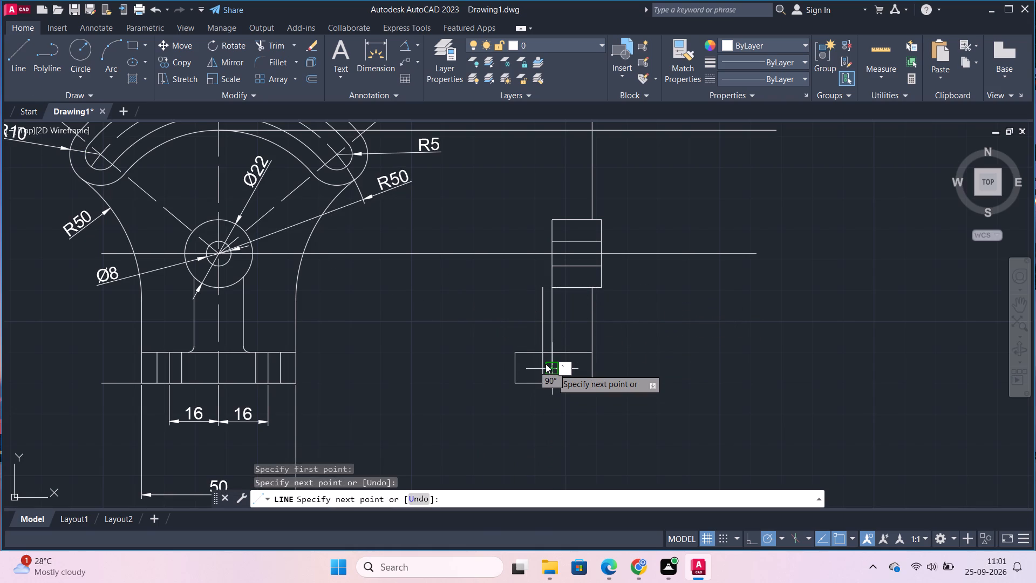
key(Escape)
key(Escape)
key(r)
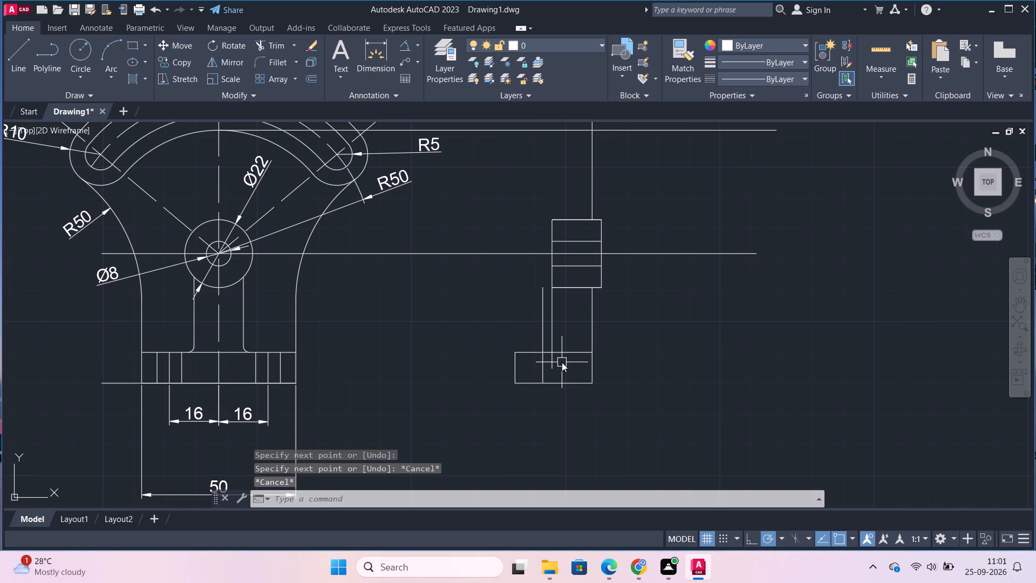
key(Escape)
Trim the new vertical line's end that lies inside the base rectangle.
text(tr)
key(Return)
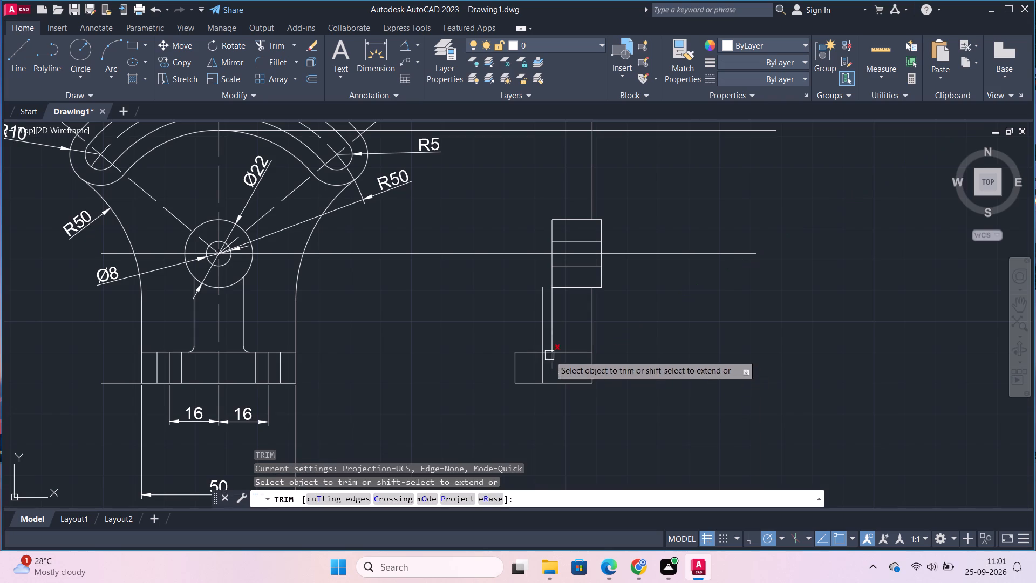
click(548, 364)
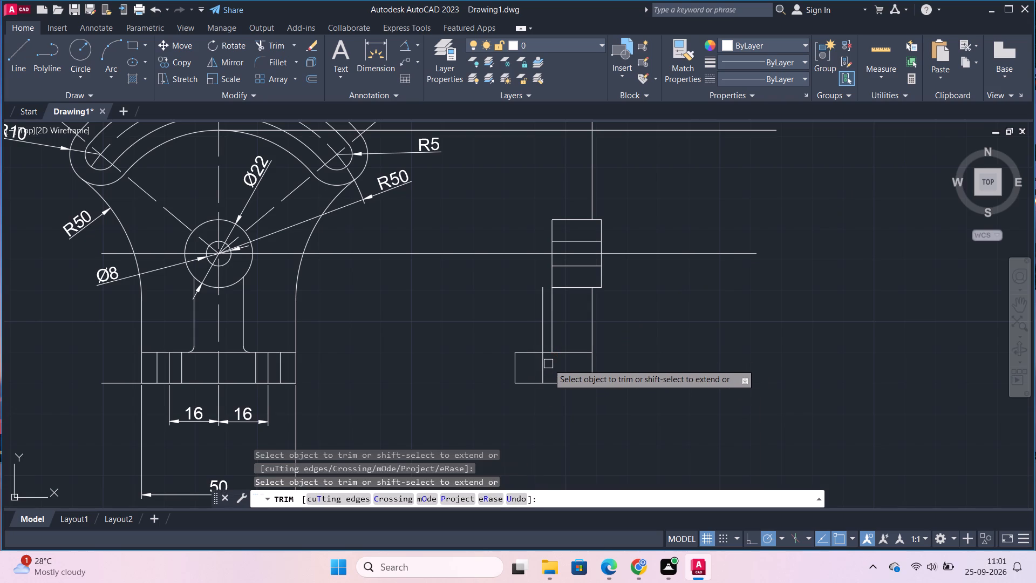
scroll(547, 355, up, 1)
key(Escape)
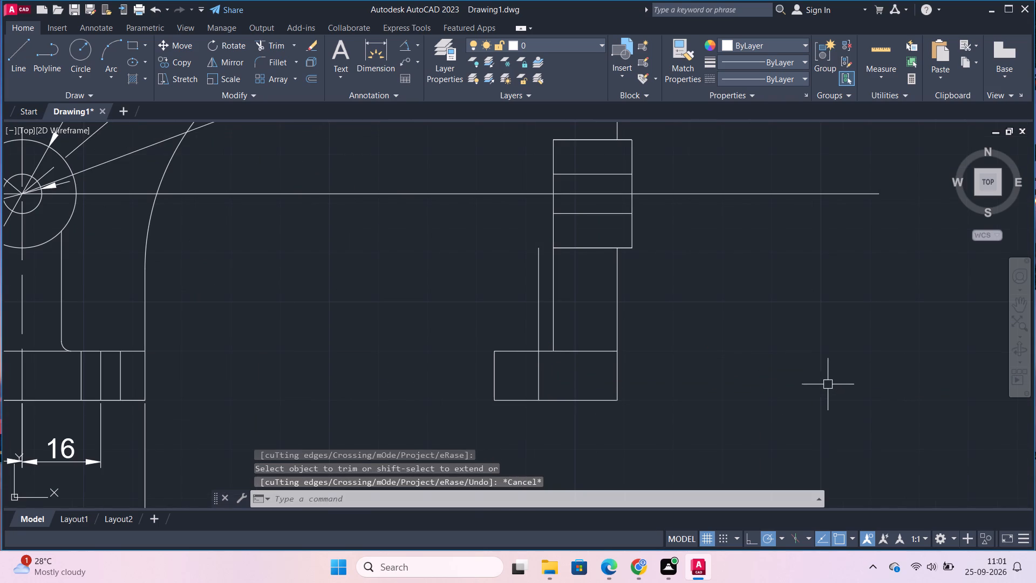
Fillet the corner between the vertical line under the hub and the base's top line with radius 1.
key(f)
key(Return)
key(r)
key(Return)
key(1)
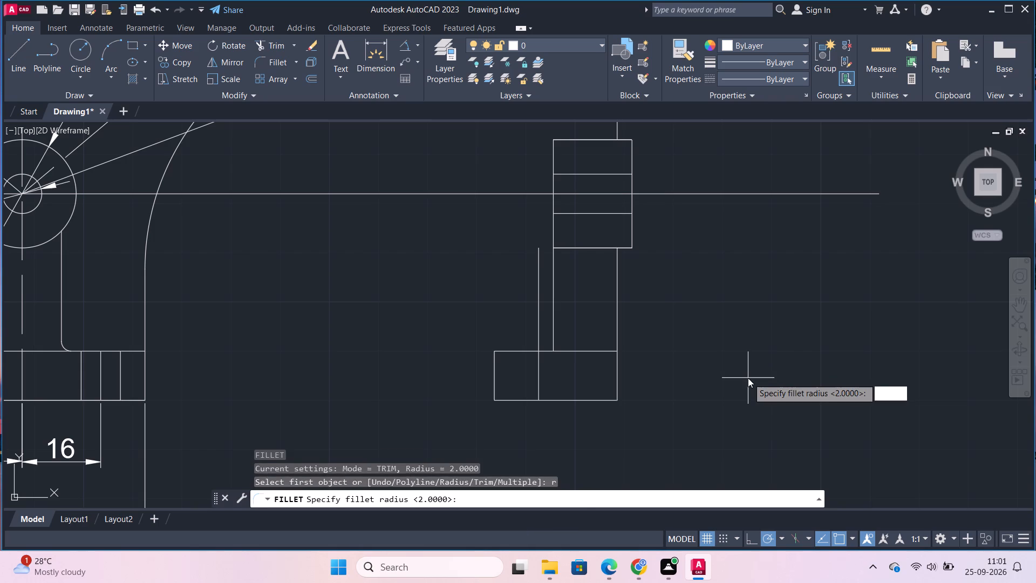
key(Return)
click(548, 315)
click(549, 334)
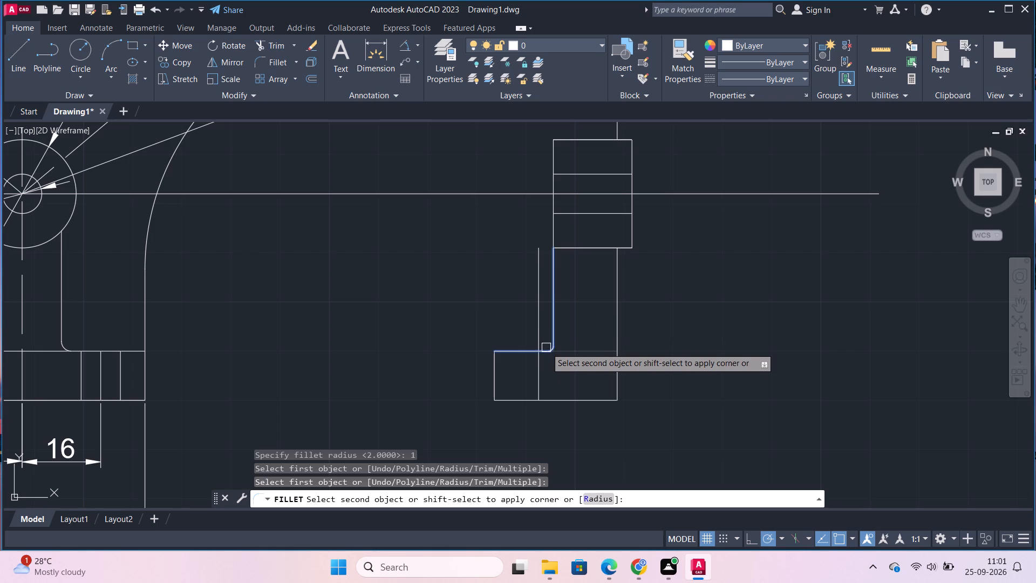
click(546, 348)
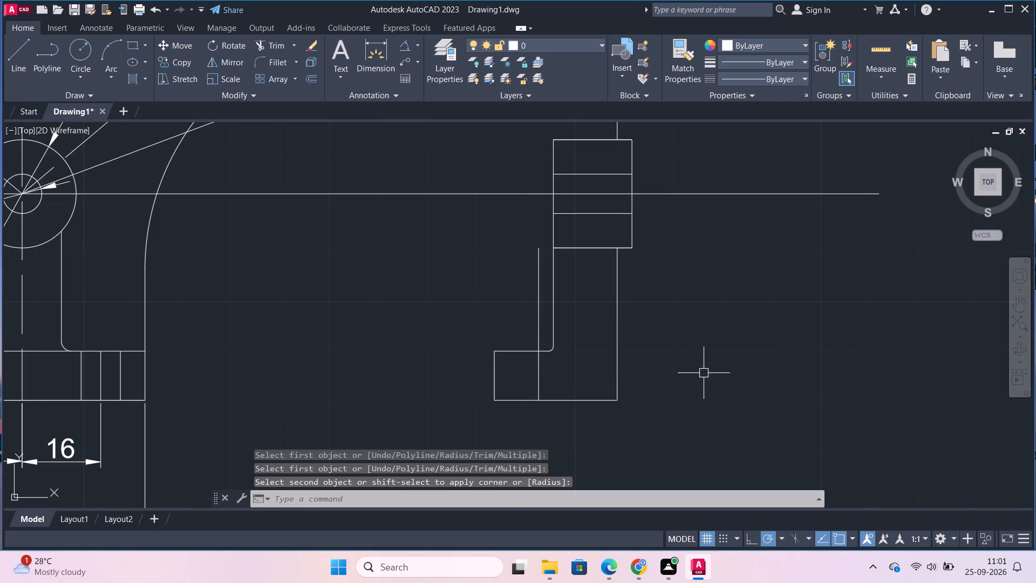
key(Escape)
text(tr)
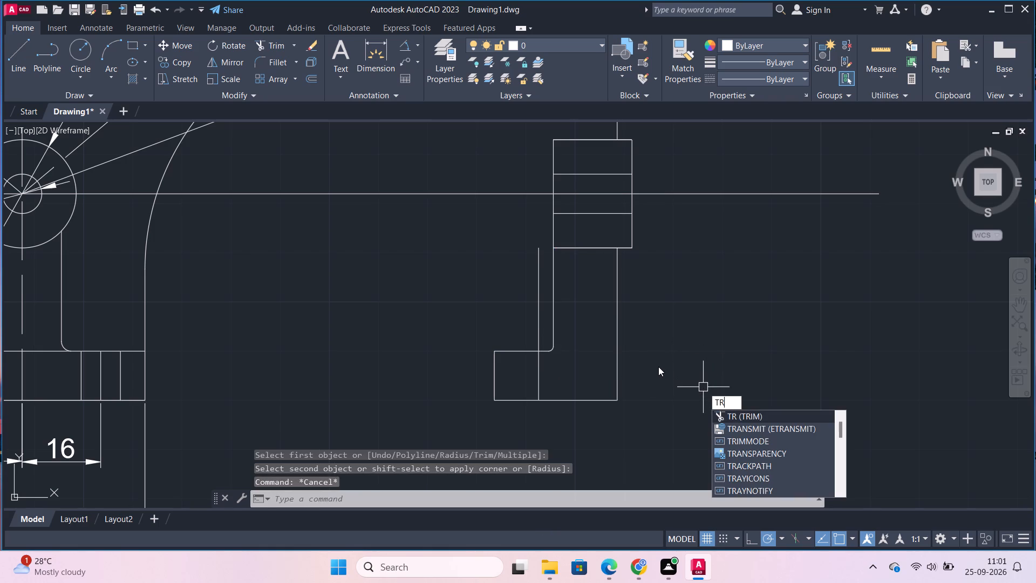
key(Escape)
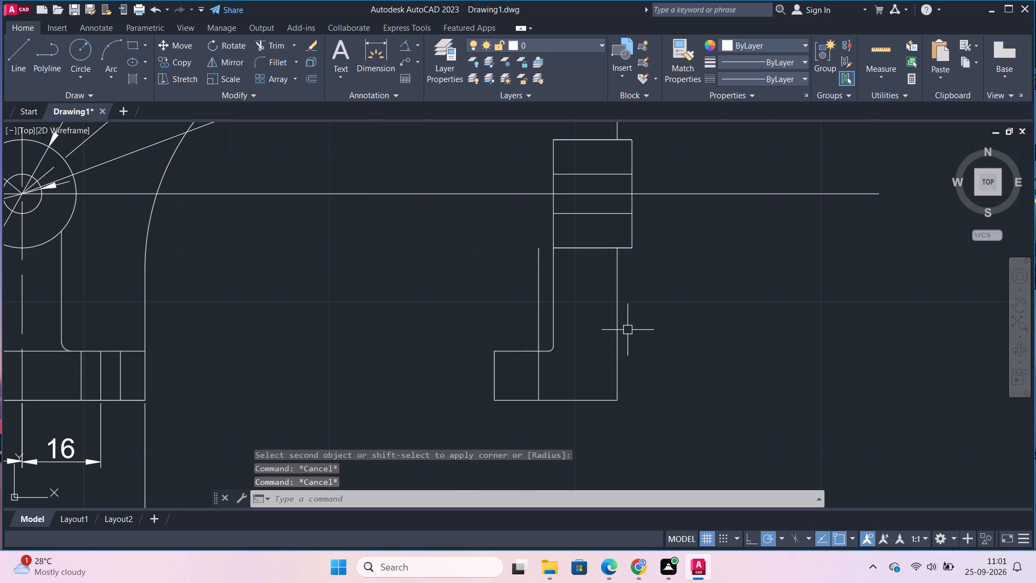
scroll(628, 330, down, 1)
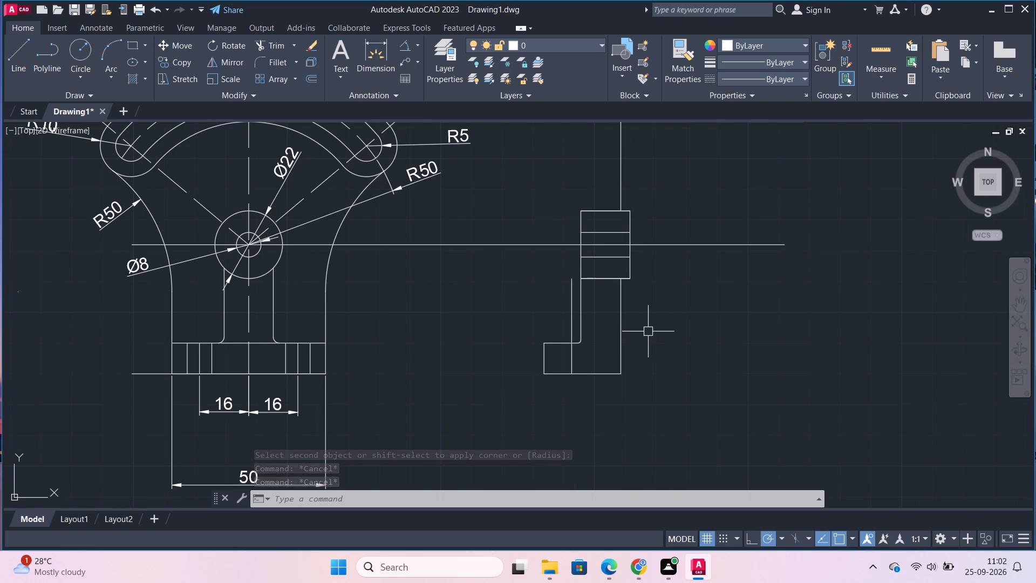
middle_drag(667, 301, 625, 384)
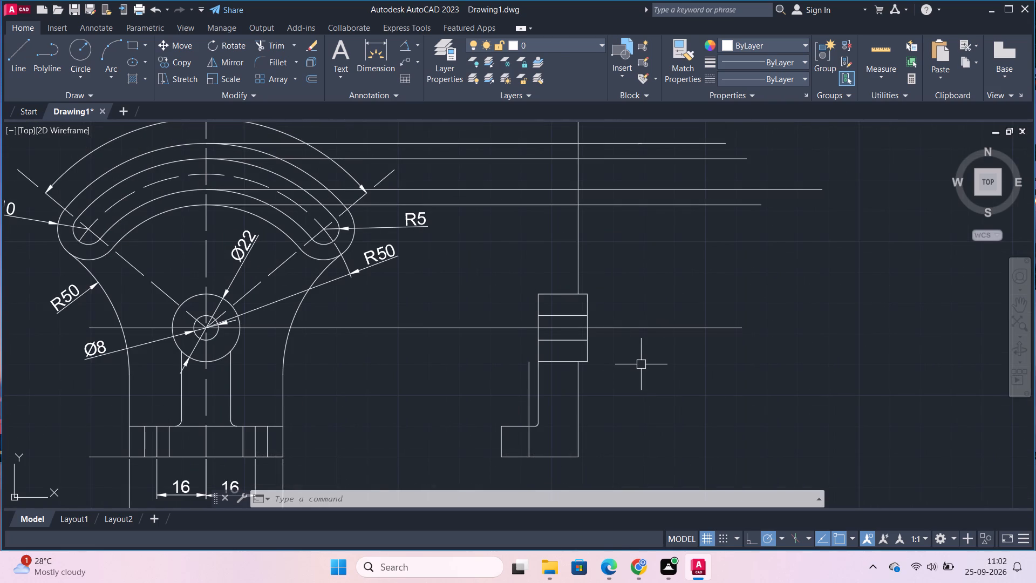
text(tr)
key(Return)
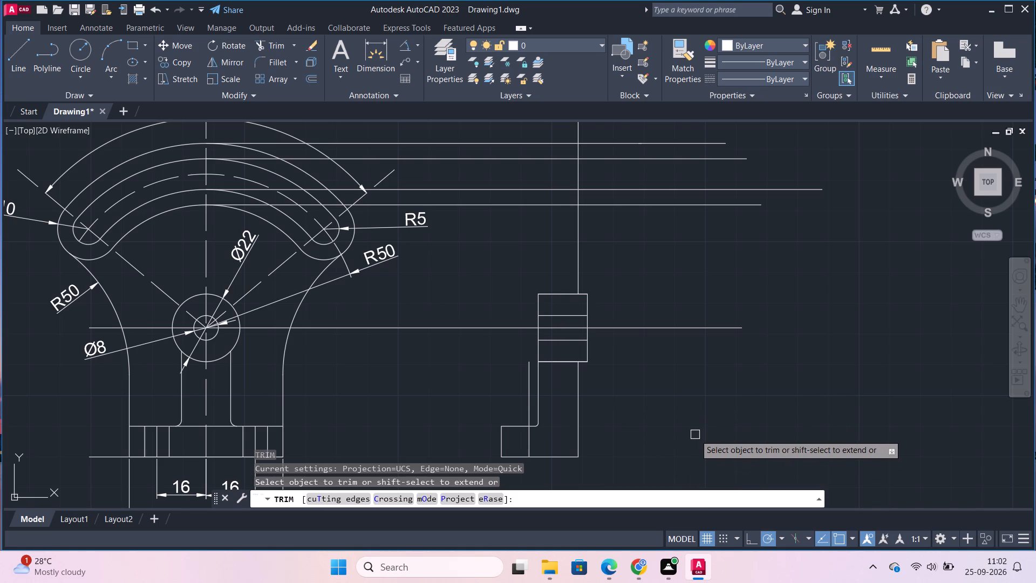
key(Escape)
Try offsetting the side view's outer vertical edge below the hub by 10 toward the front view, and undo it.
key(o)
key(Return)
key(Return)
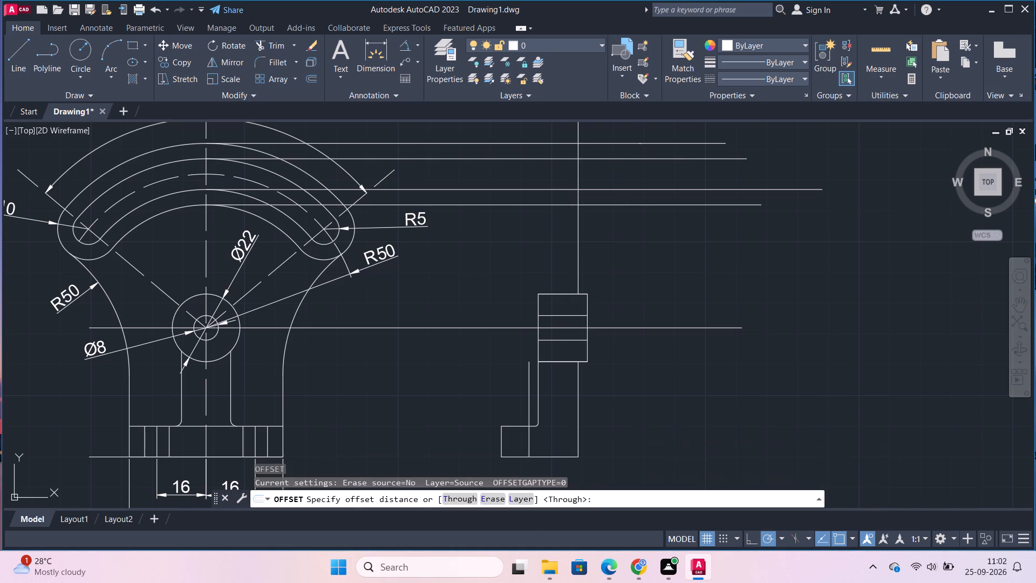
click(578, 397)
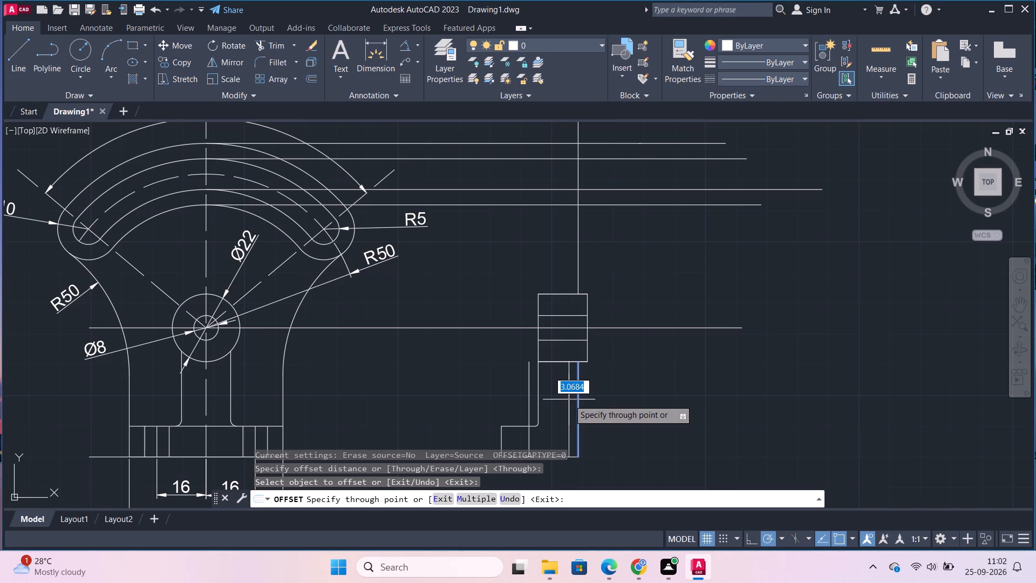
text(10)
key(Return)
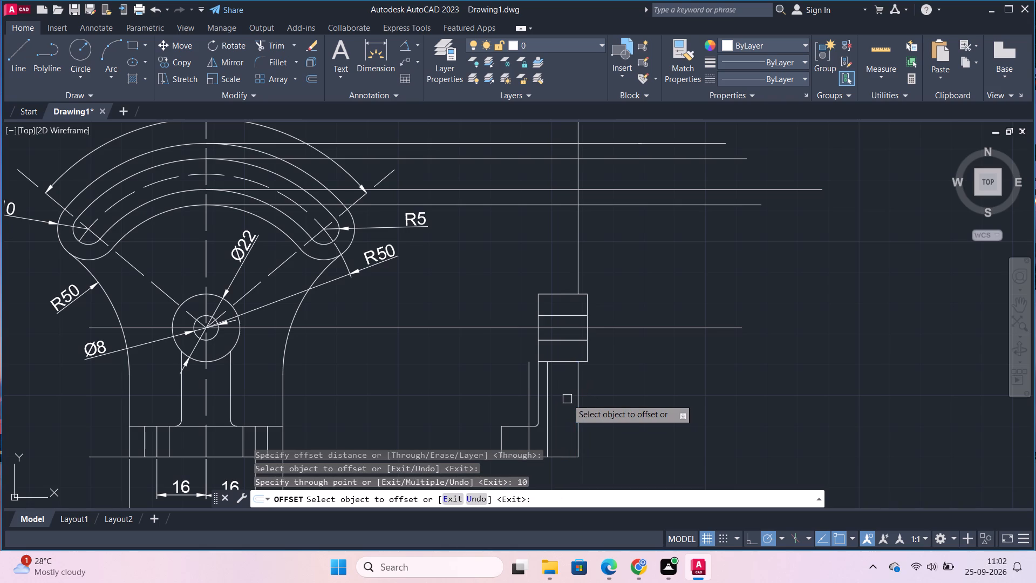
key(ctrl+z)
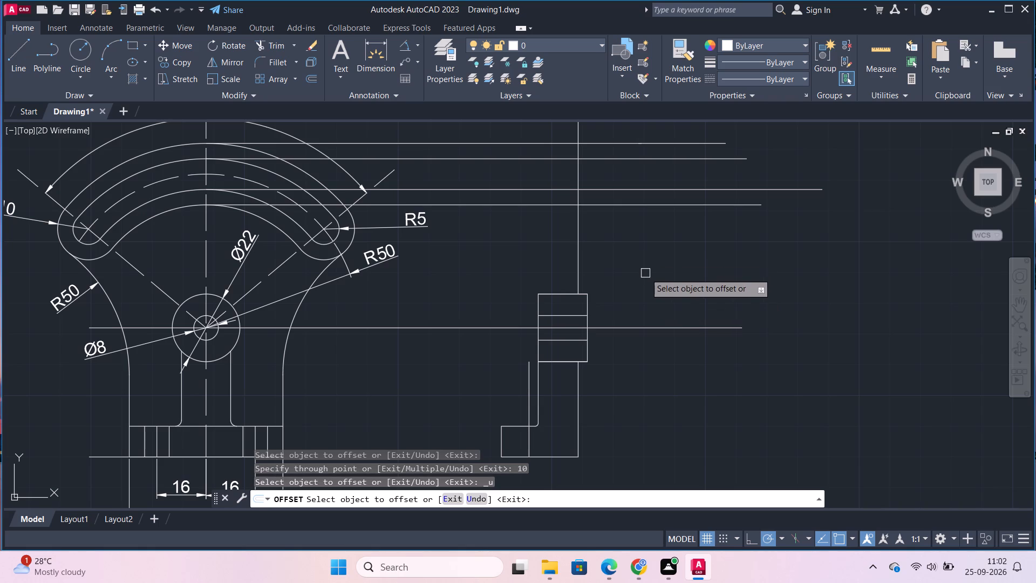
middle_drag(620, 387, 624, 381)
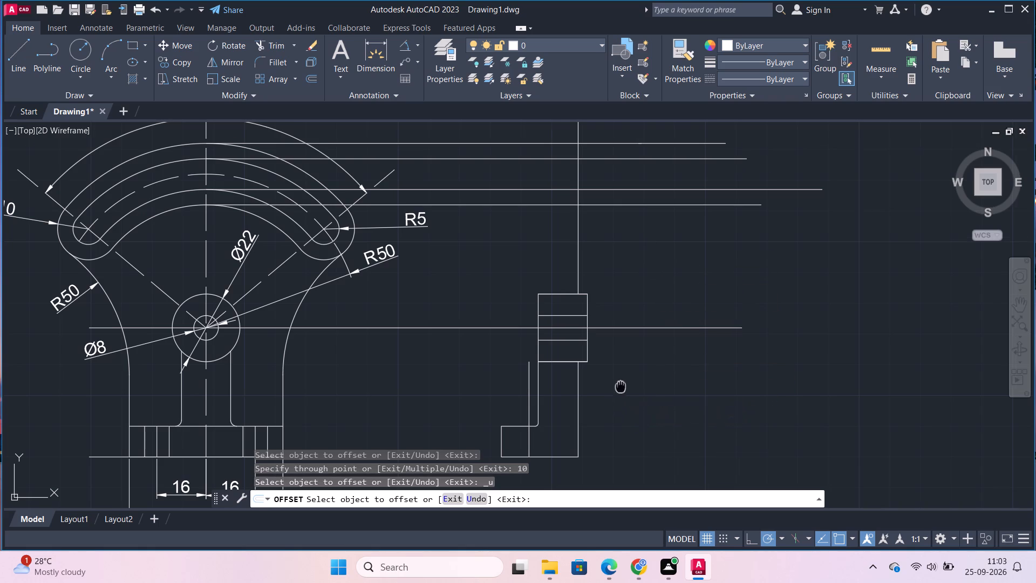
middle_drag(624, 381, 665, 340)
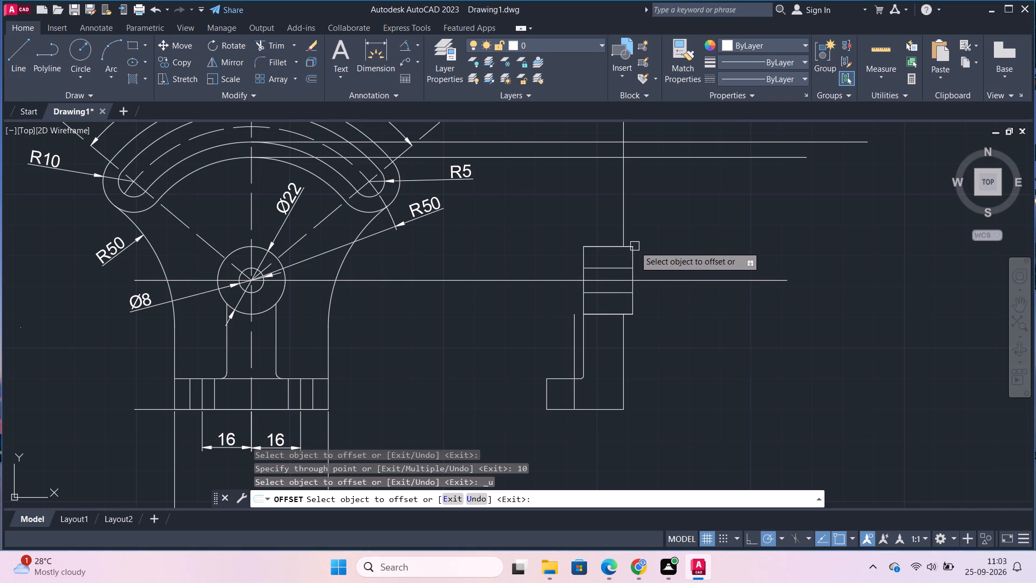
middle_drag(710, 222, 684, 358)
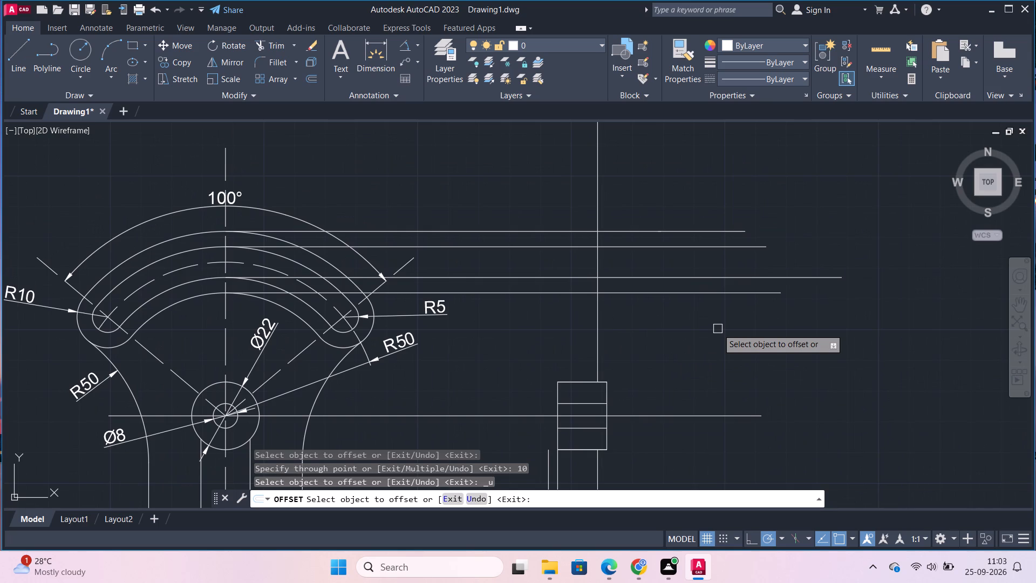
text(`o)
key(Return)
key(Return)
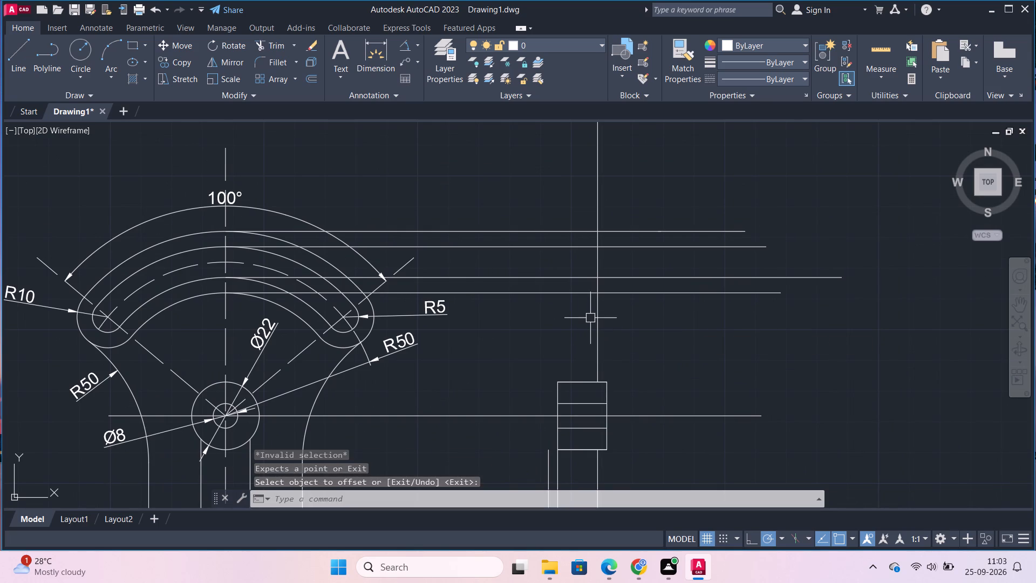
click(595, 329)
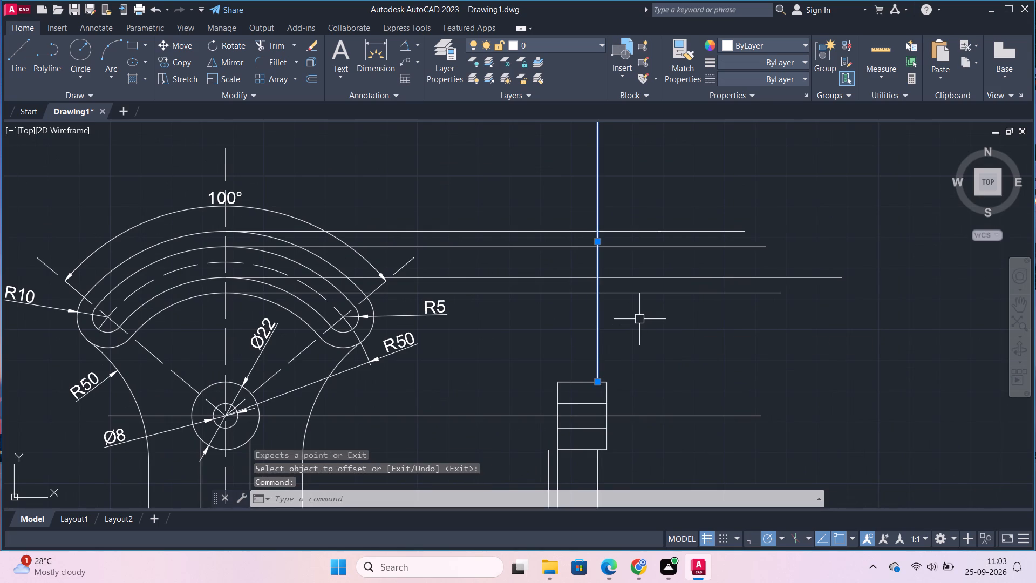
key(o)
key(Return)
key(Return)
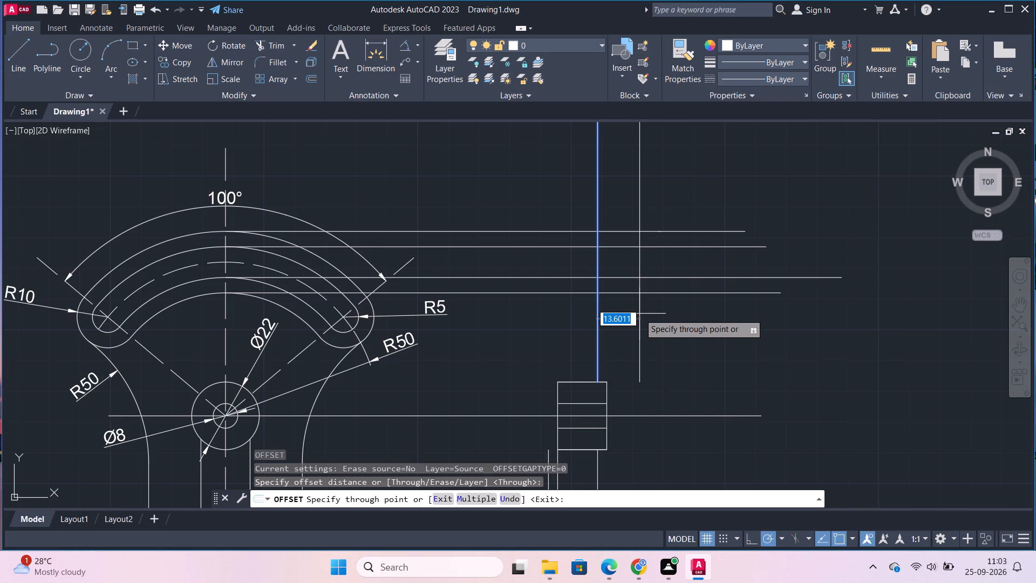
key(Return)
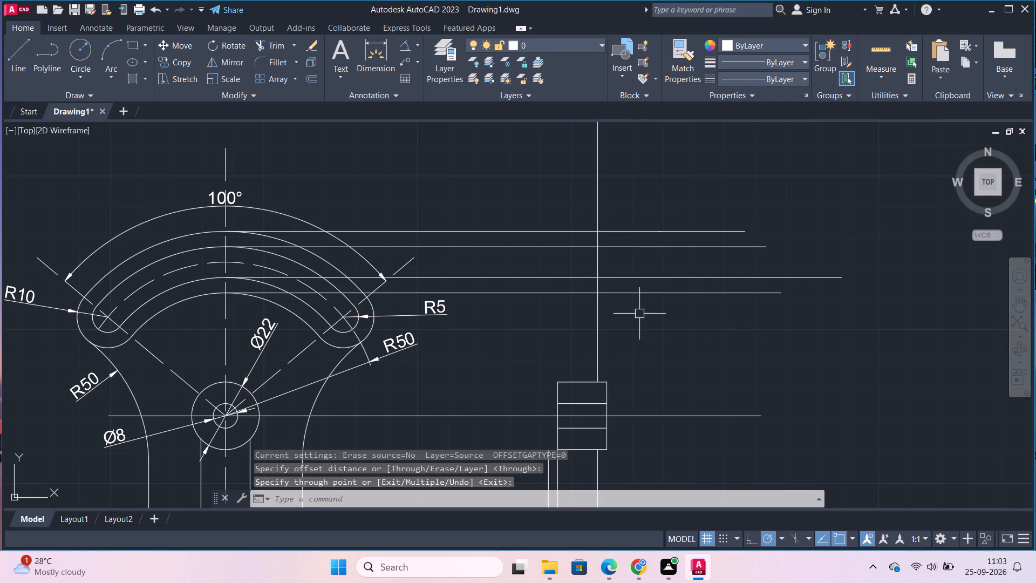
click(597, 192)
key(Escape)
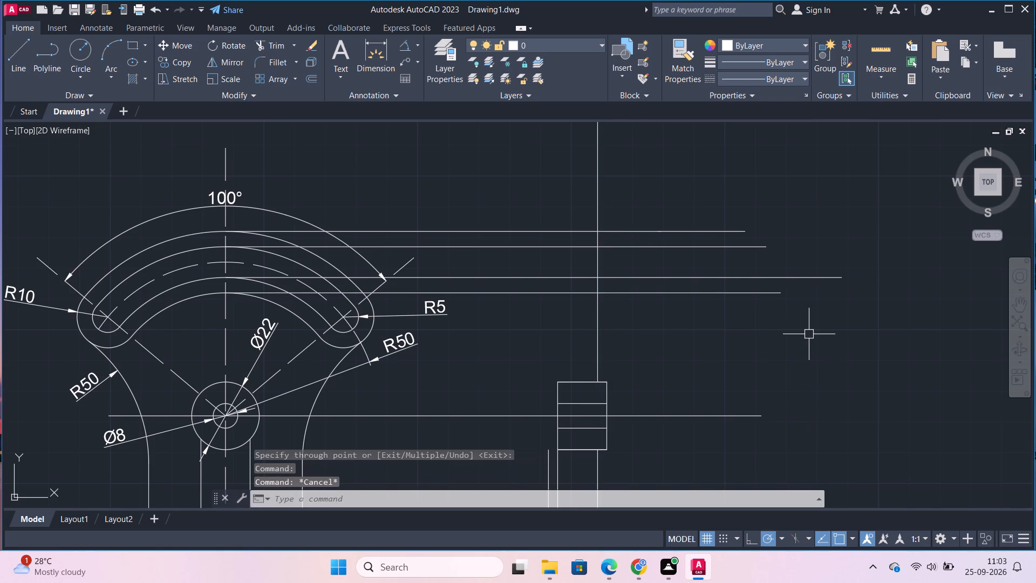
Offset the side view's vertical line above the hub rectangle by 6 away from the front view.
key(o)
key(Return)
key(Return)
drag(596, 330, 597, 330)
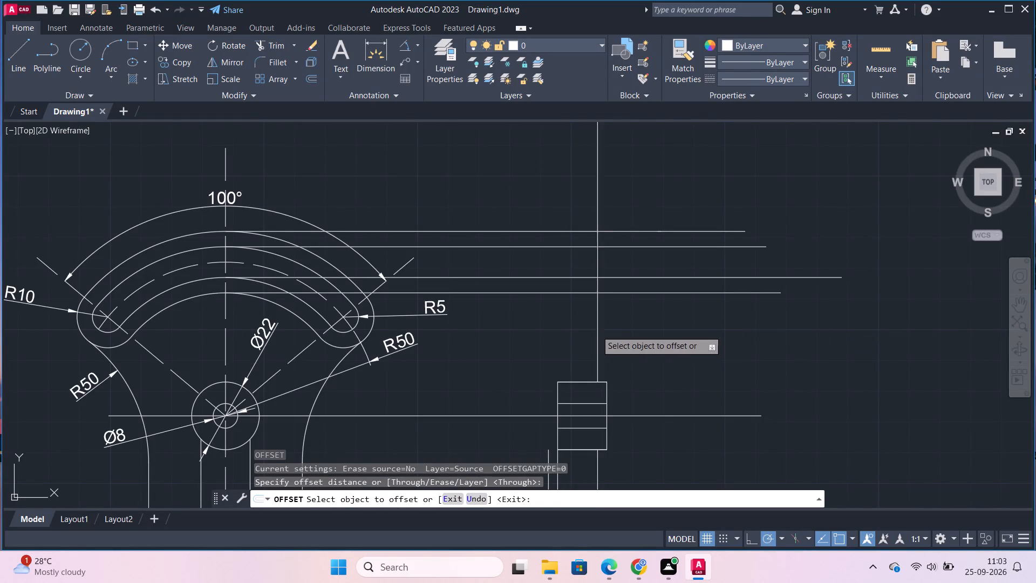
drag(597, 330, 607, 328)
key(6)
key(Return)
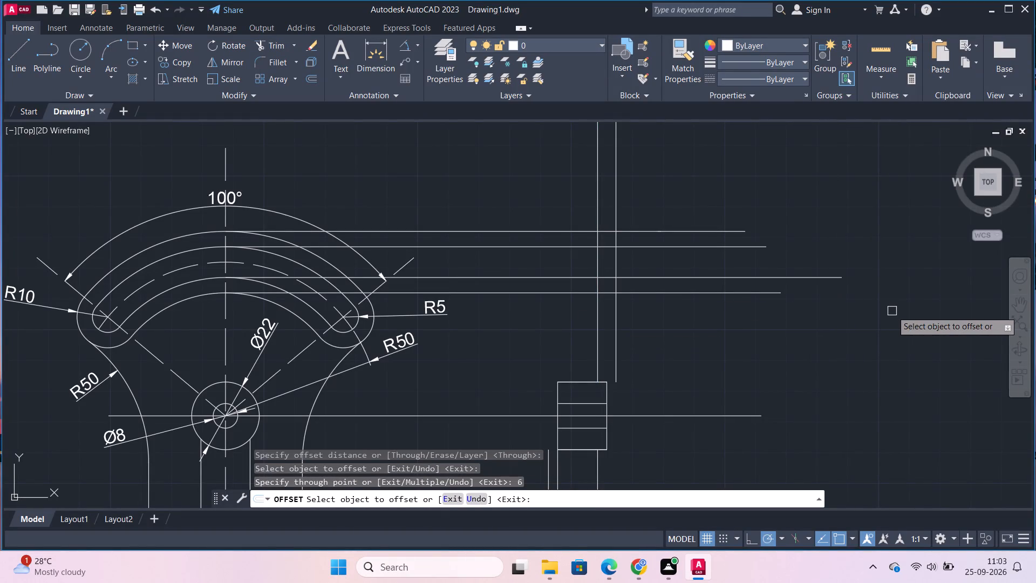
key(Escape)
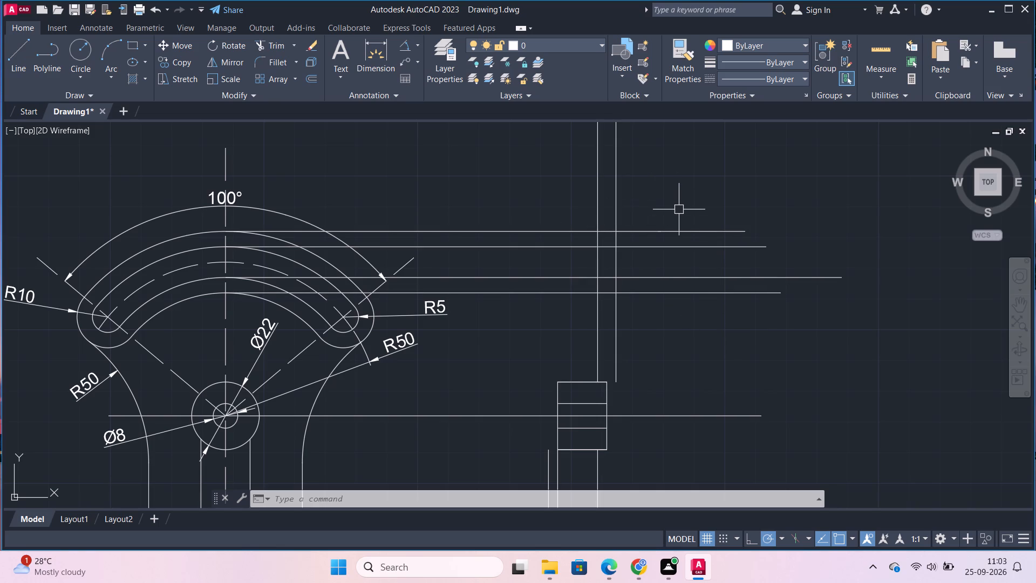
Offset the new outer vertical line above the hub by 16 toward the front view.
key(o)
key(Return)
key(Return)
click(615, 204)
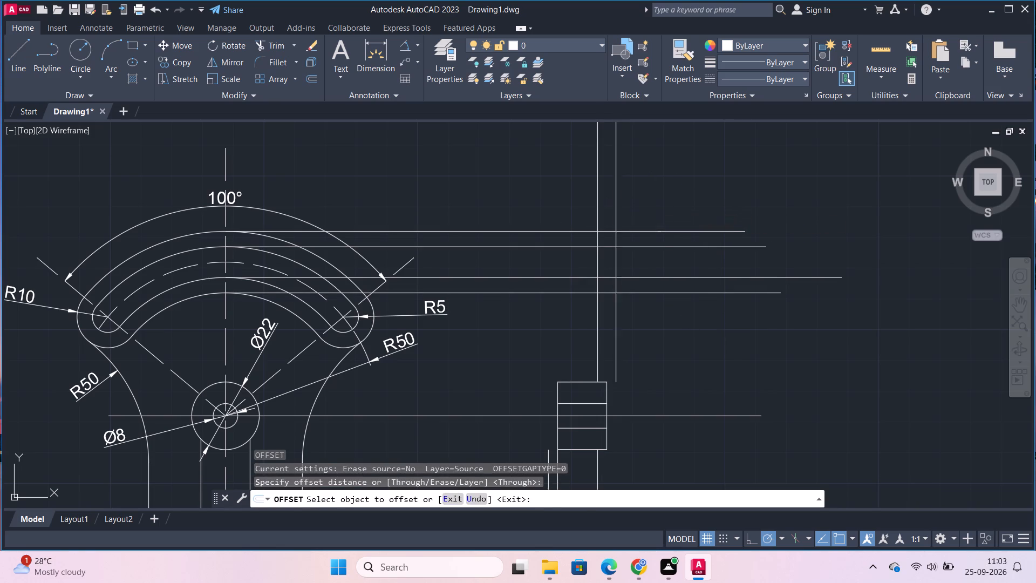
text(16)
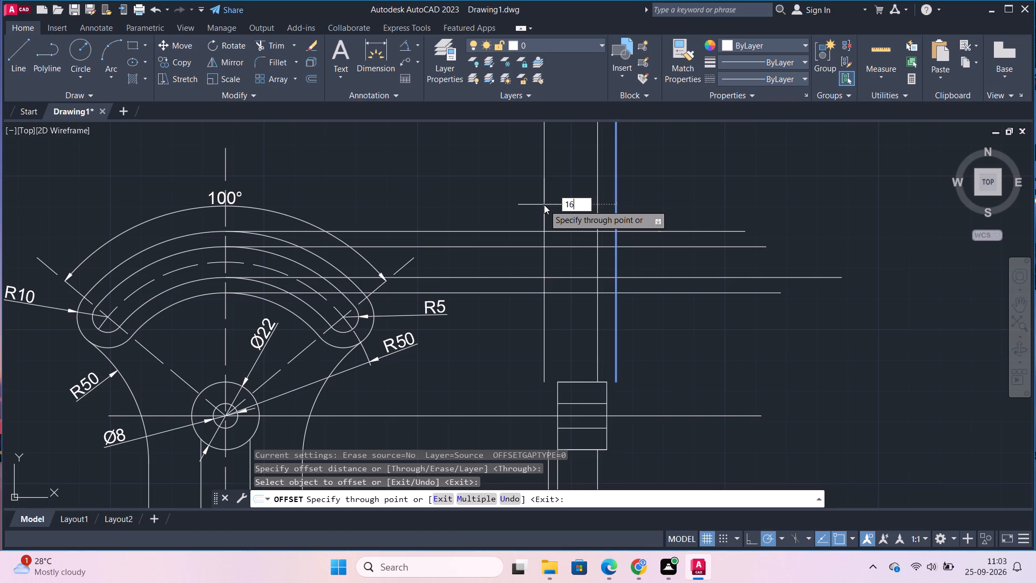
key(Return)
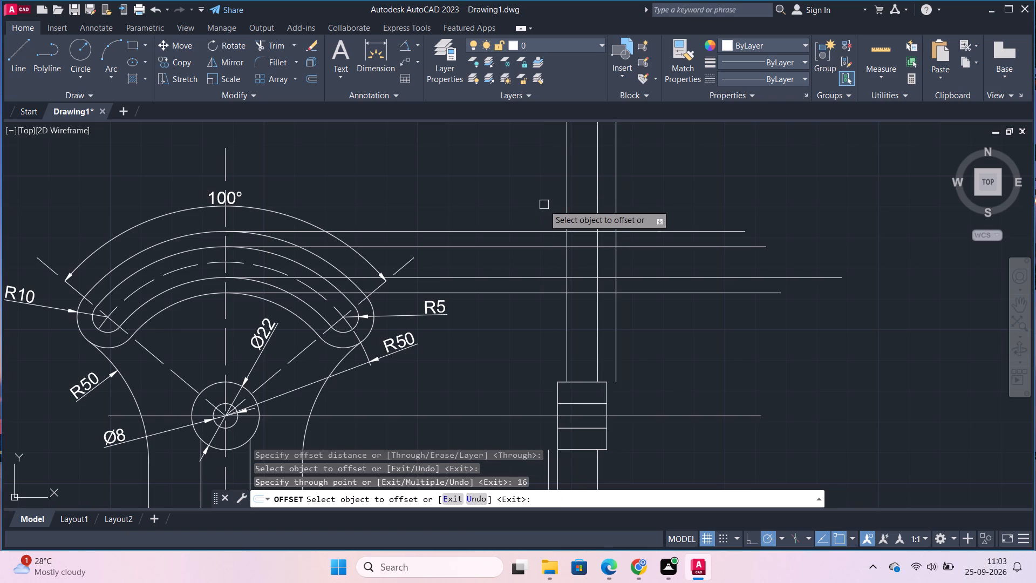
key(Escape)
Trim the three side-view verticals above the topmost projection line and the four slot projection lines beyond the outermost vertical.
text(tr)
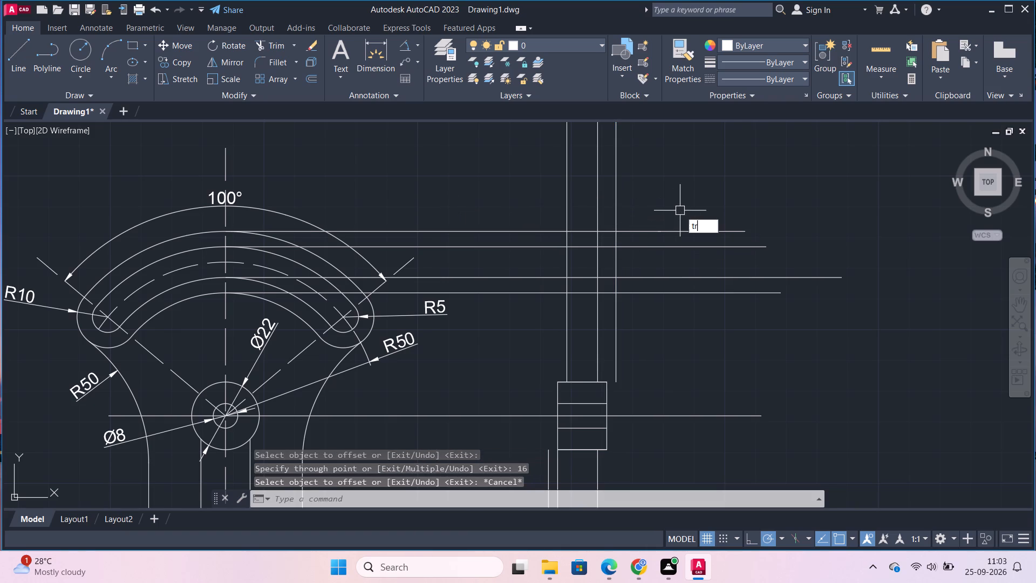
key(Return)
drag(666, 185, 523, 206)
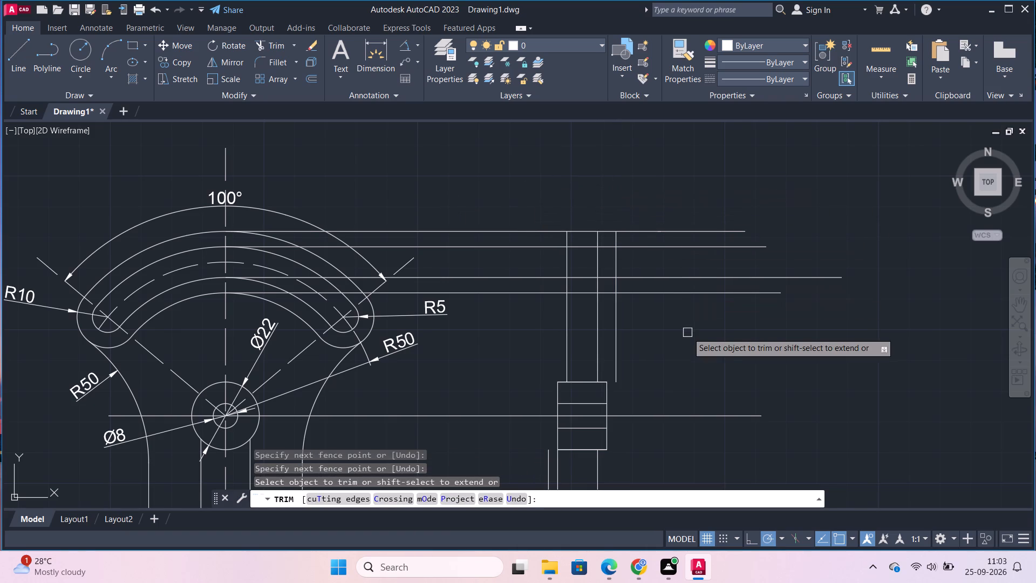
drag(663, 330, 647, 166)
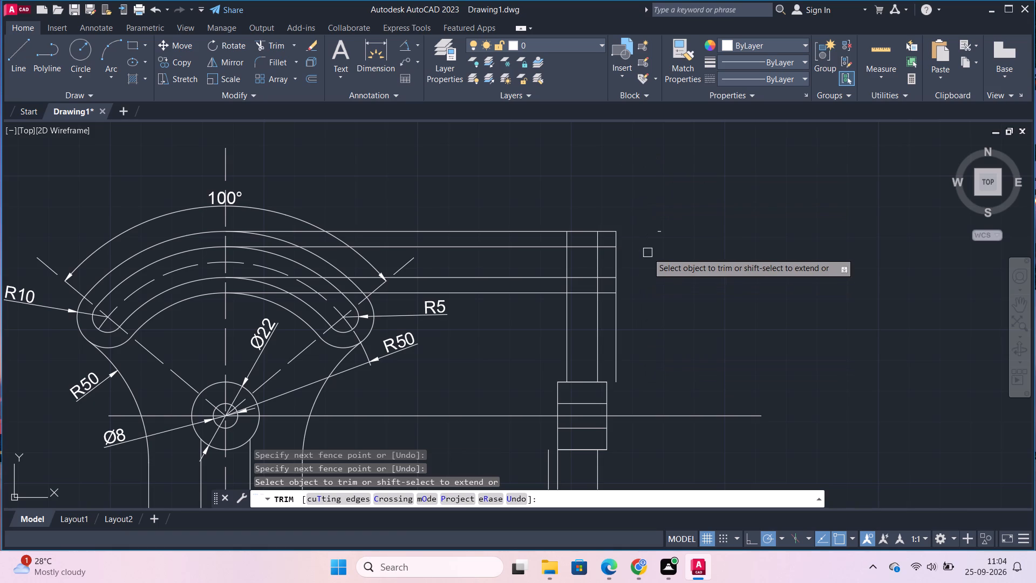
click(657, 234)
Trim the middle vertical line's segments between the four slot projection lines in the side view.
scroll(625, 225, up, 1)
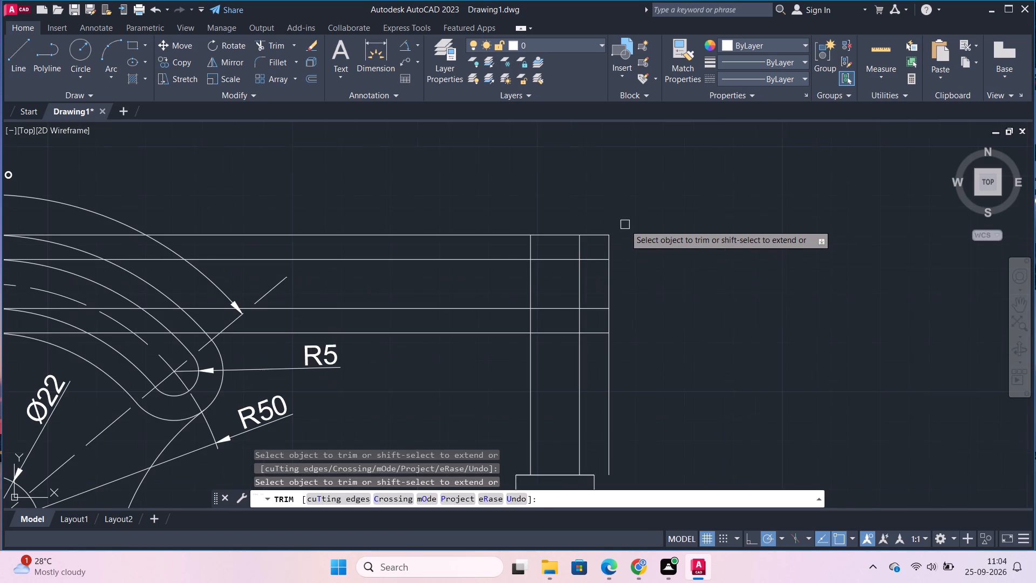
click(583, 246)
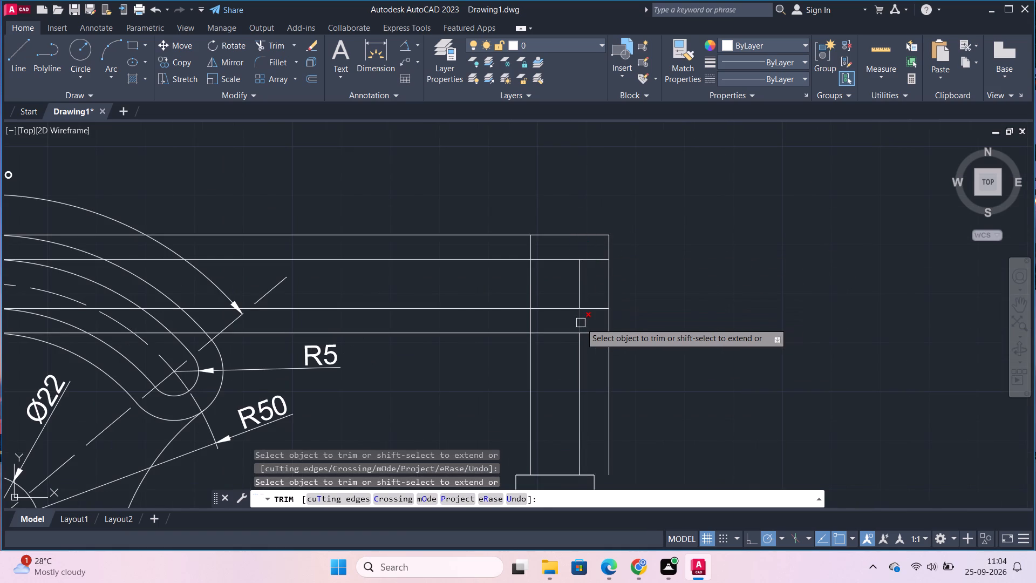
click(581, 323)
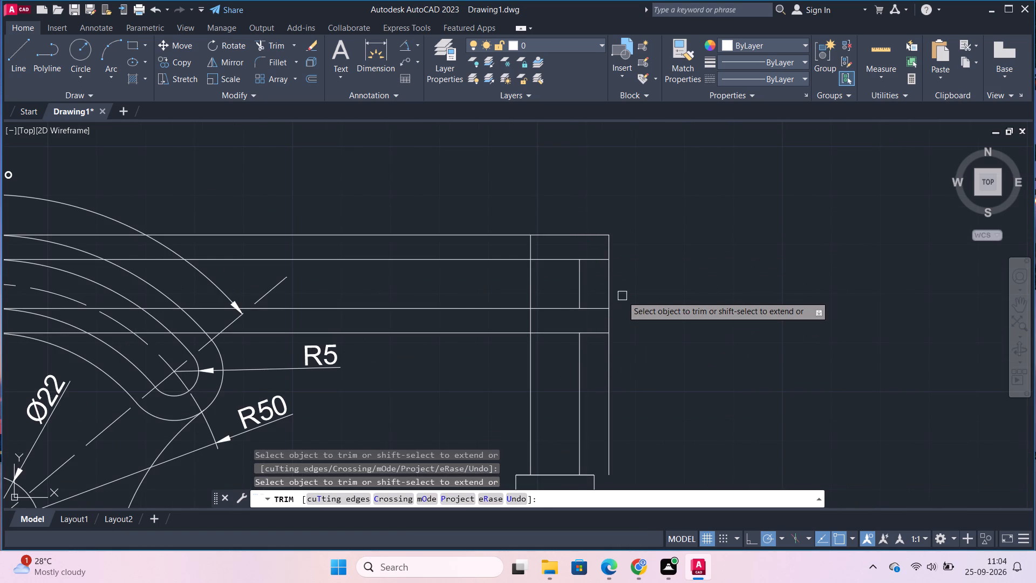
scroll(623, 296, down, 2)
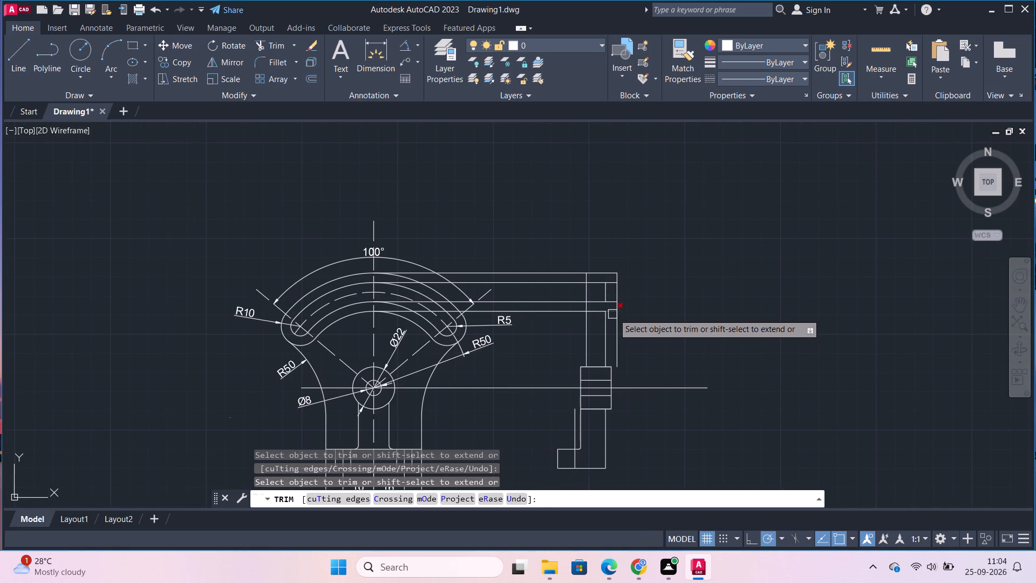
click(605, 294)
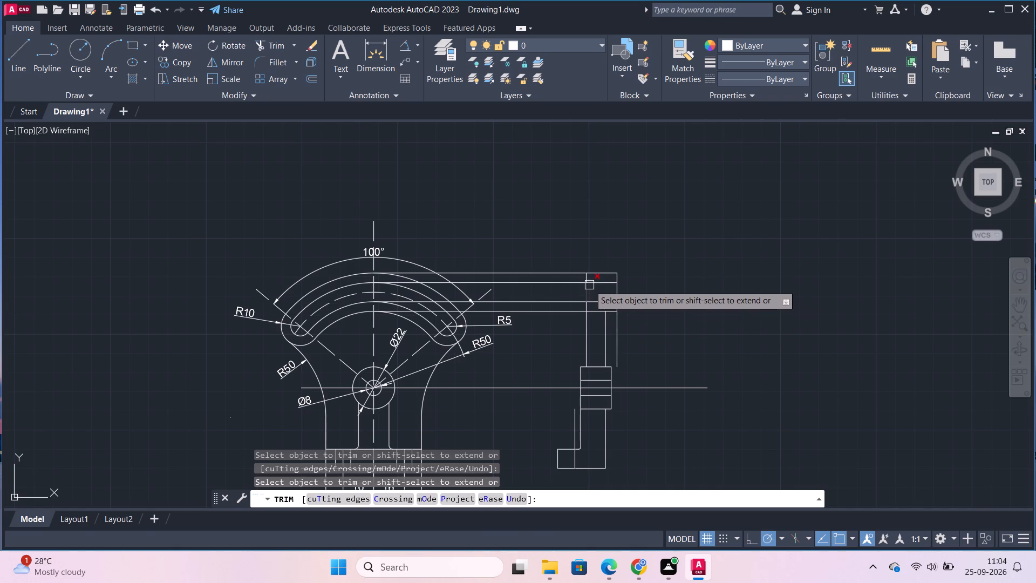
Trim the four slot projection lines between the front view and the side view's upper rectangle.
drag(558, 328, 557, 252)
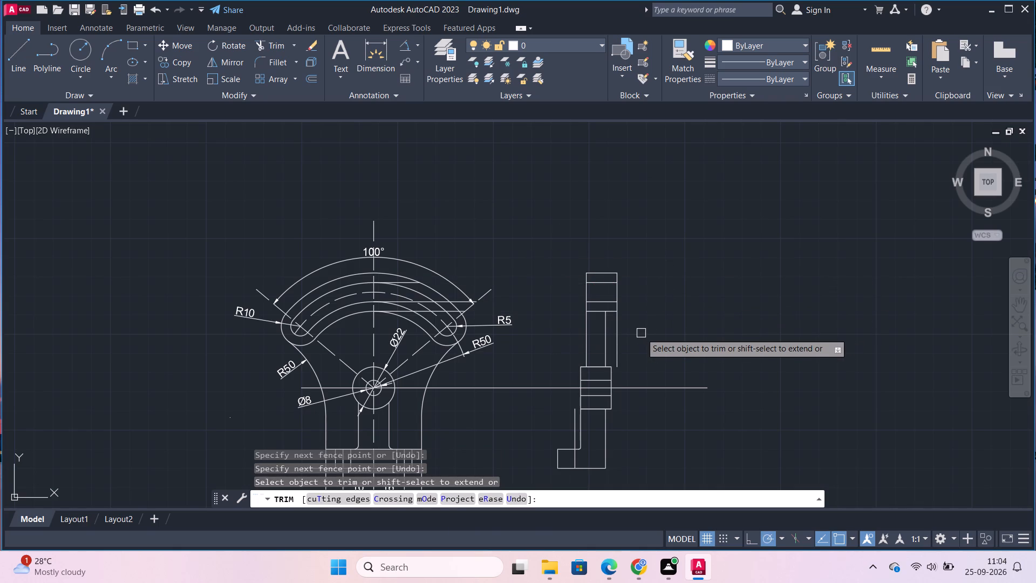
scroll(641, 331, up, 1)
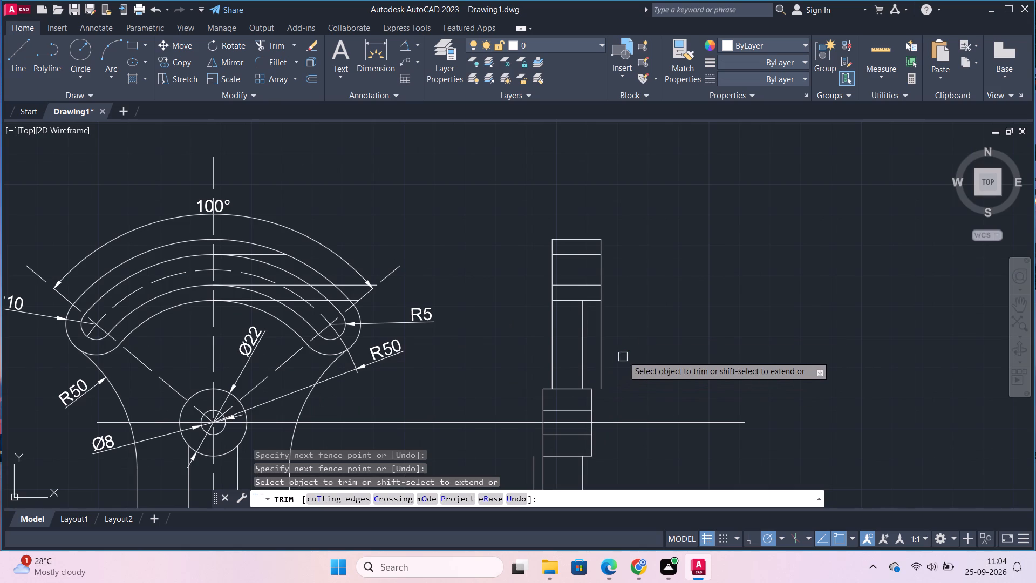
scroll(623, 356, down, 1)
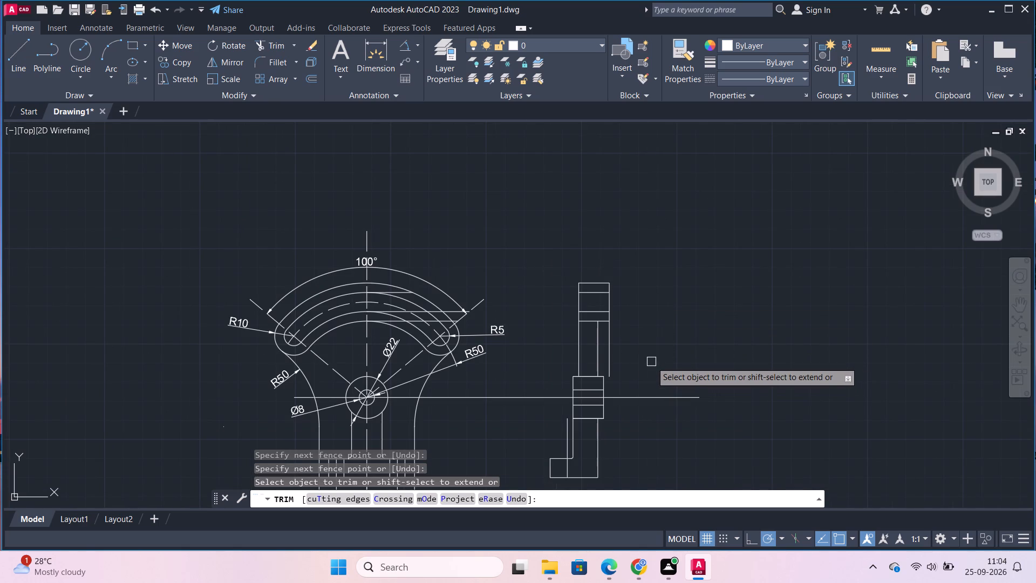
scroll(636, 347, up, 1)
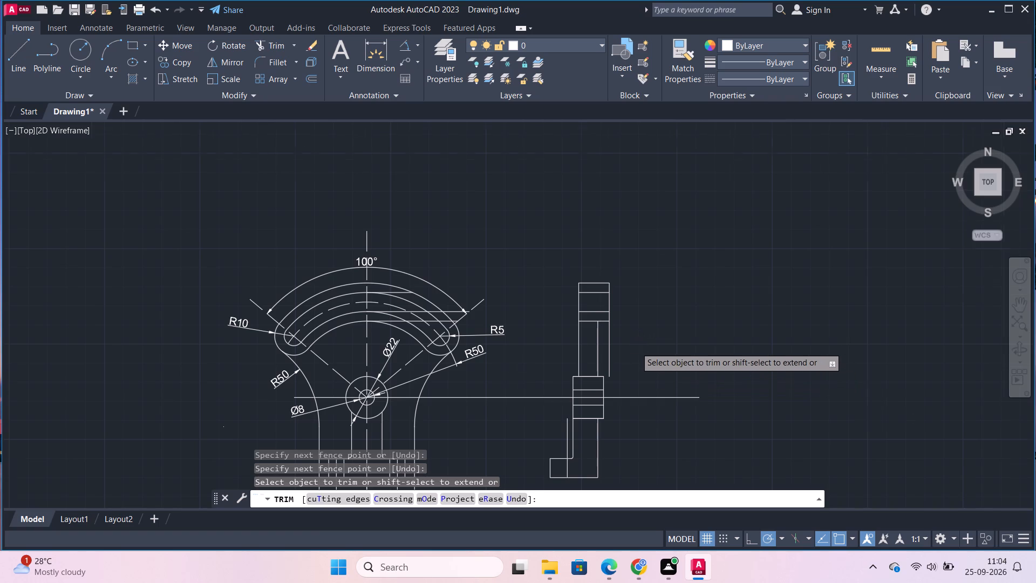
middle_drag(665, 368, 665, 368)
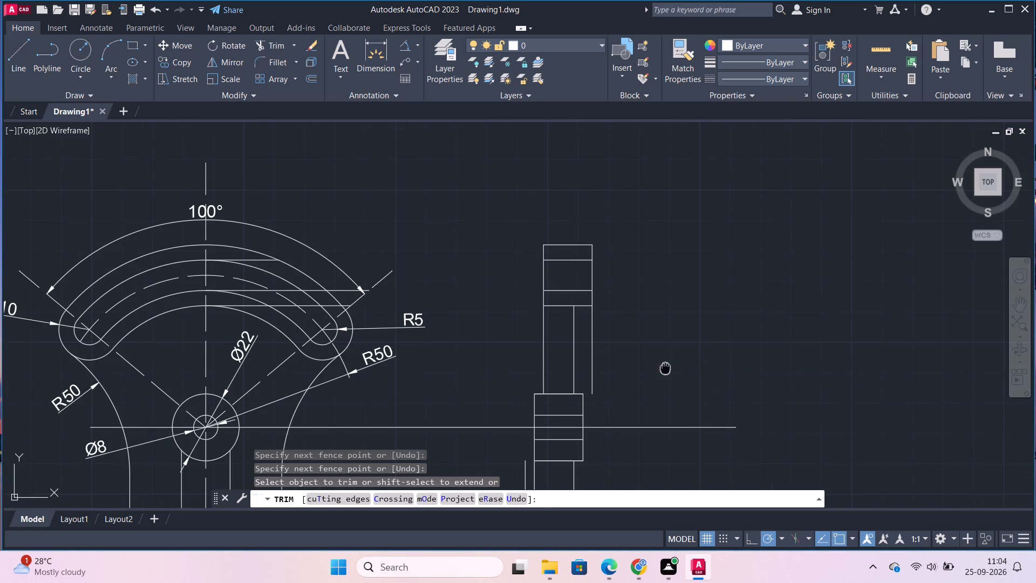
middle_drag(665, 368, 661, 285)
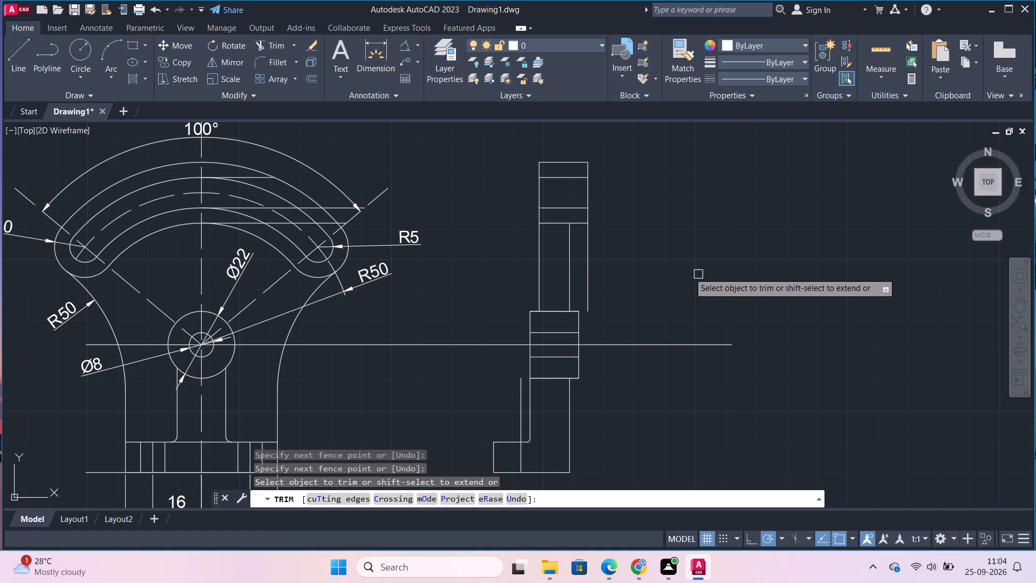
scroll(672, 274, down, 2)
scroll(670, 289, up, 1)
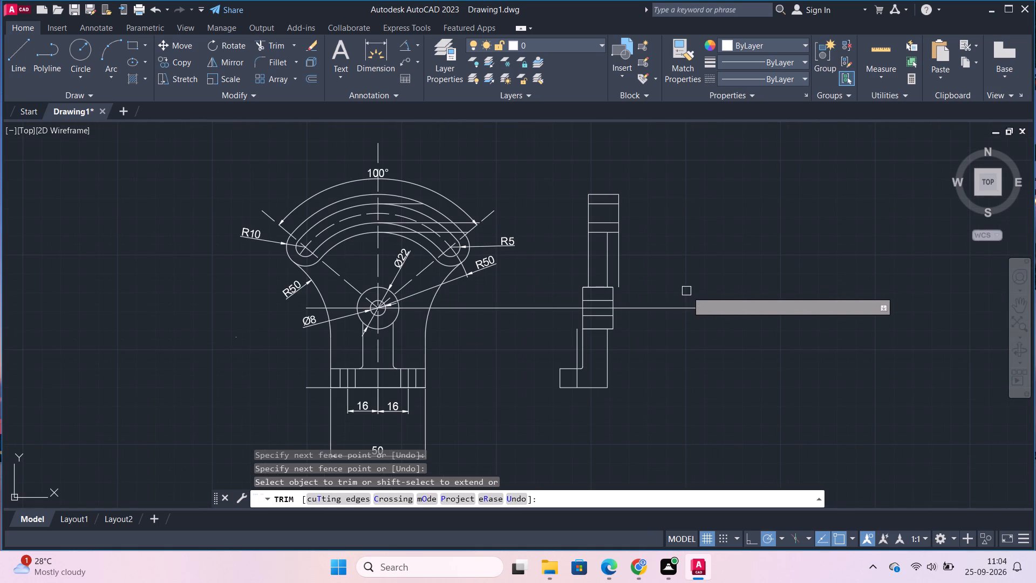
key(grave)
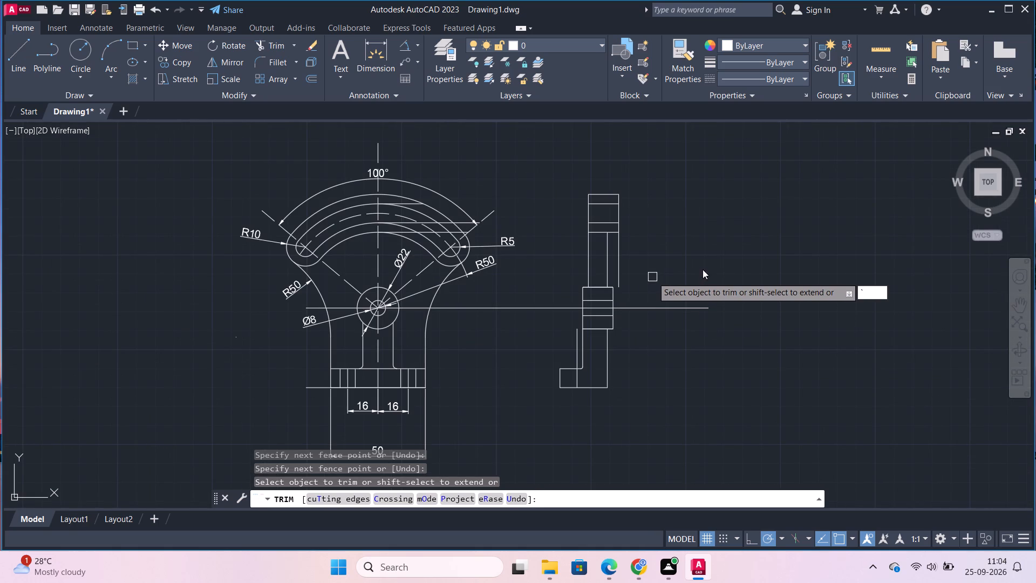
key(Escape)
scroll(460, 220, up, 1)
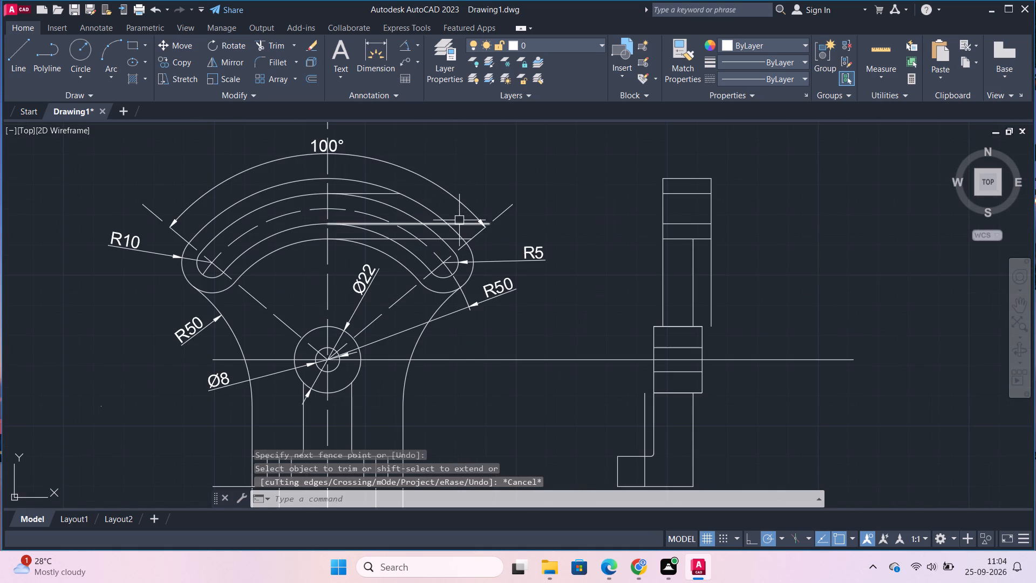
Erase the three leftover horizontal projection lines across the curved slot in the front view.
click(459, 221)
click(449, 242)
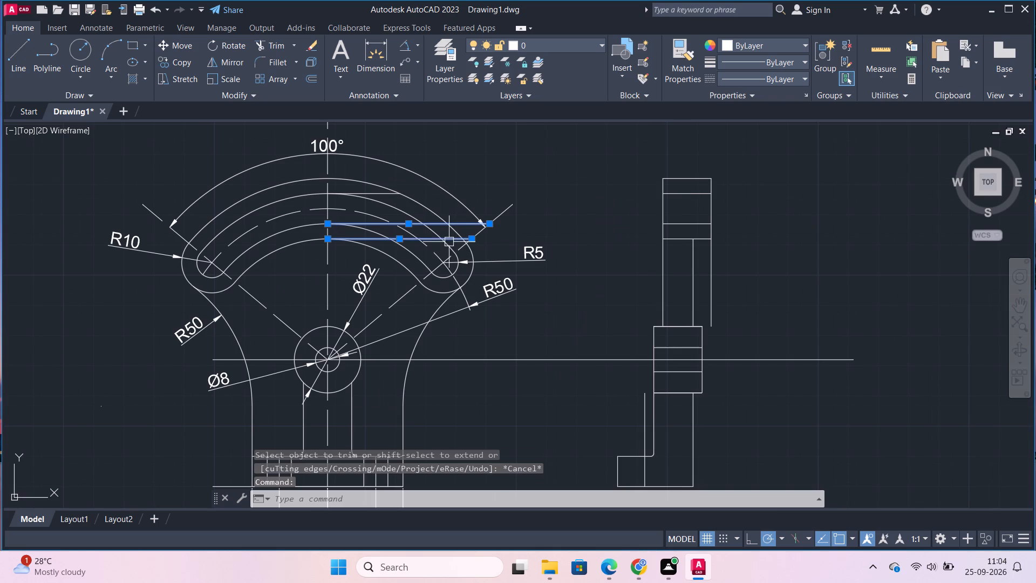
click(377, 192)
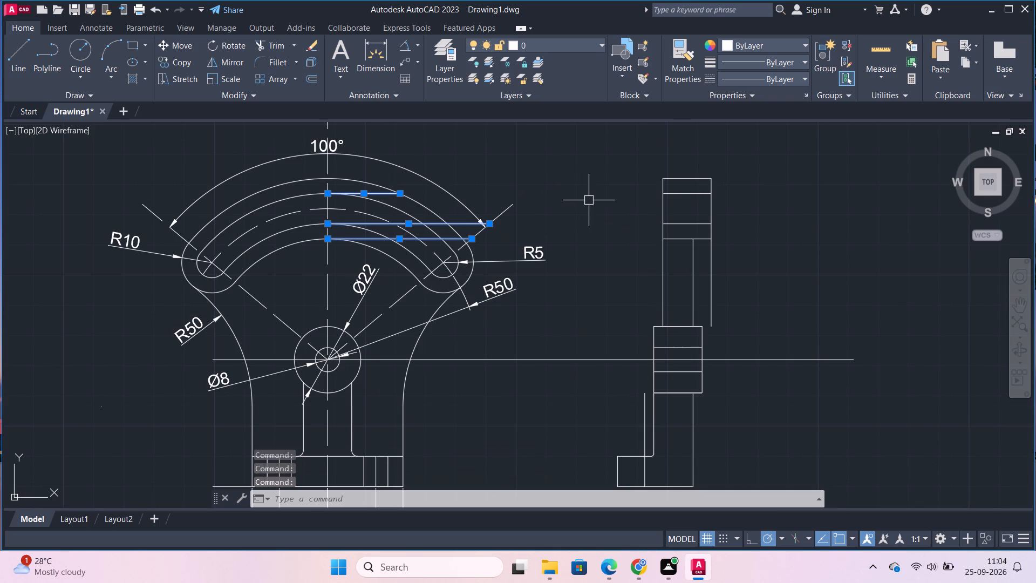
key(e)
key(Return)
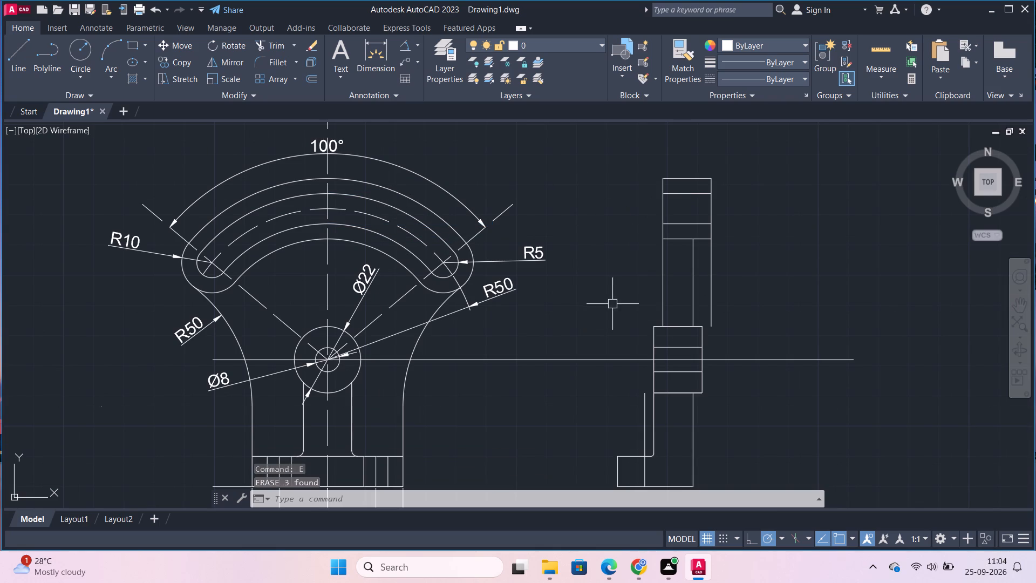
Trim the head's lowest horizontal line in the side view between the vertical nearest the front view and the inner vertical.
scroll(741, 391, down, 1)
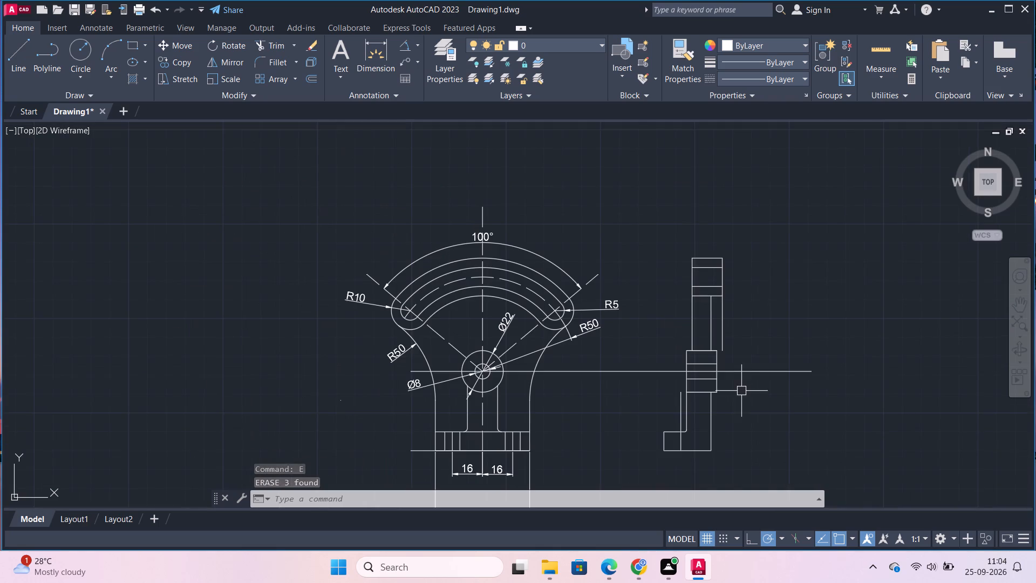
middle_drag(764, 410, 724, 376)
scroll(721, 351, up, 1)
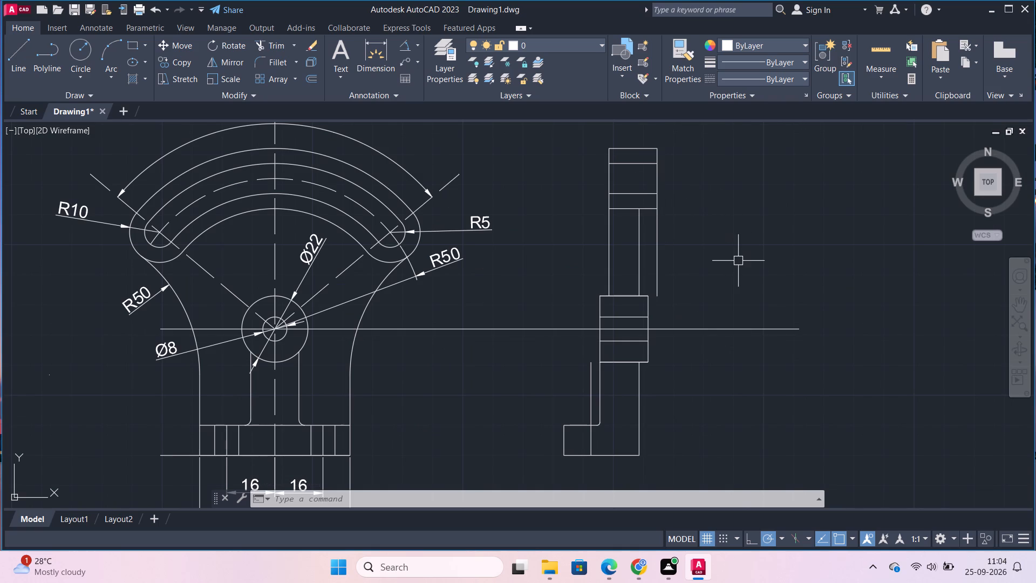
text(tr)
key(Return)
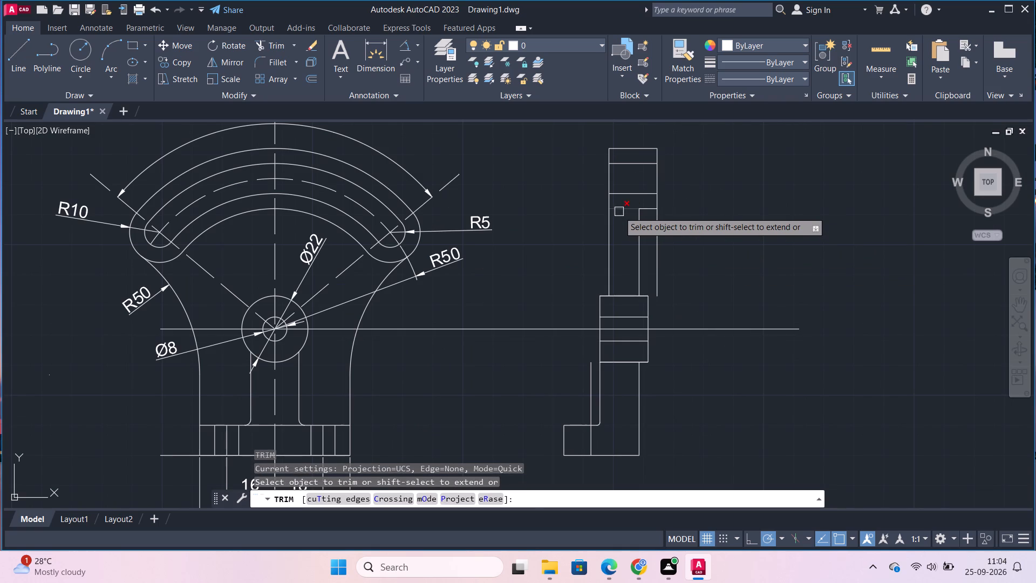
click(619, 212)
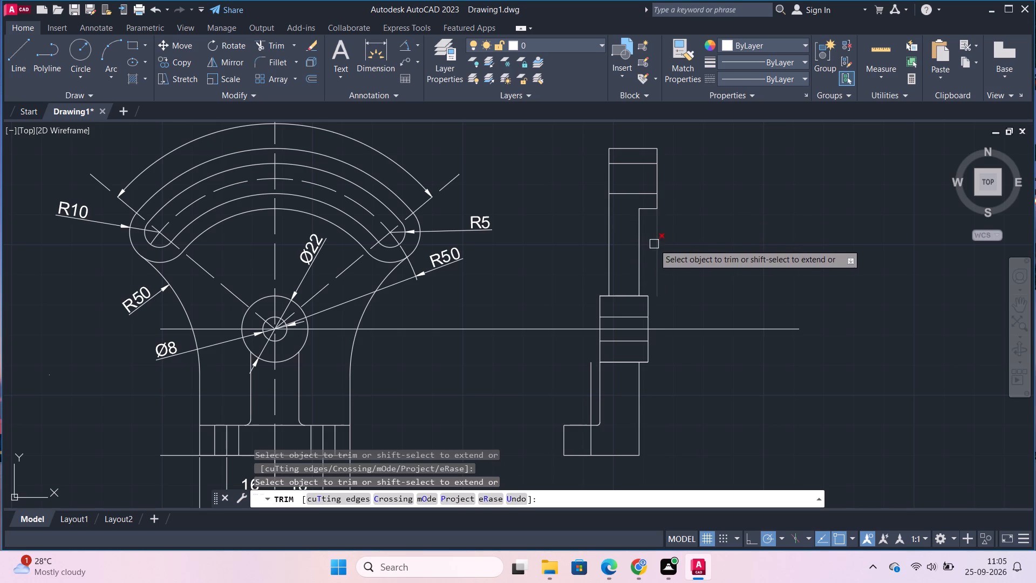
key(Escape)
Draw a horizontal line below the side-view head from the outermost vertical to the inner vertical above the hub.
key(l)
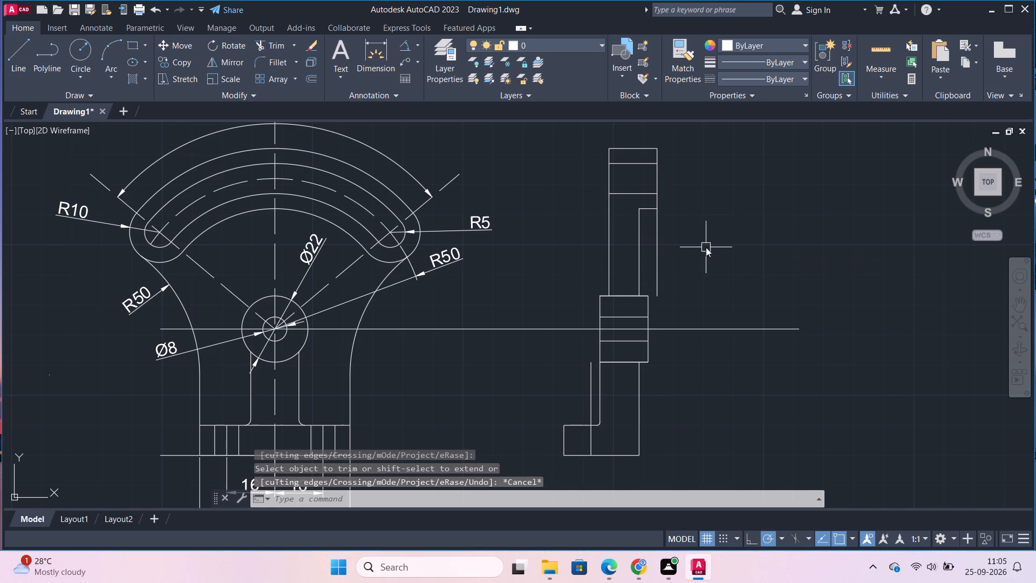
key(Return)
click(658, 240)
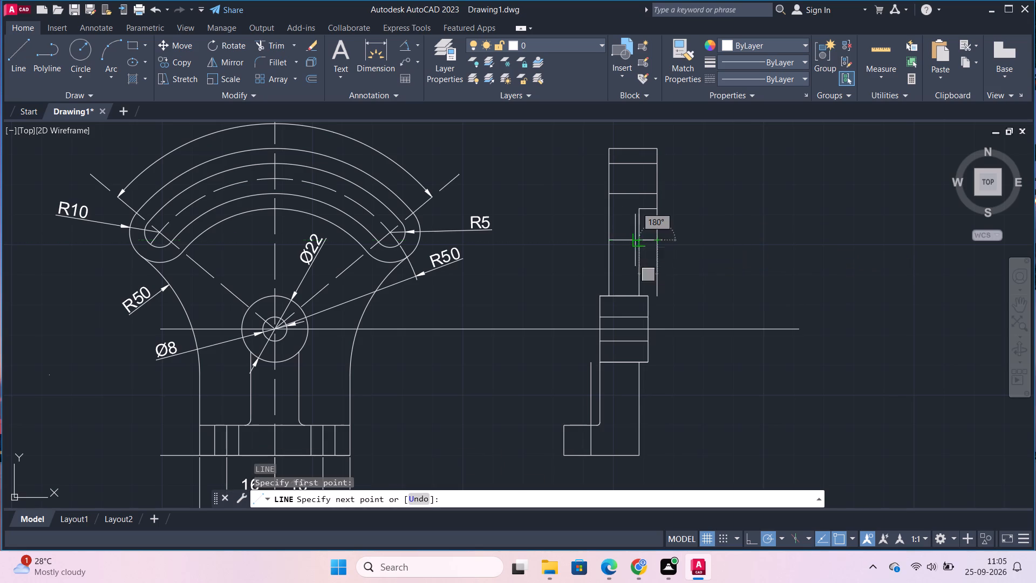
click(635, 240)
key(Escape)
Trim the outermost side-view vertical below the new short horizontal line.
text(tr)
key(Return)
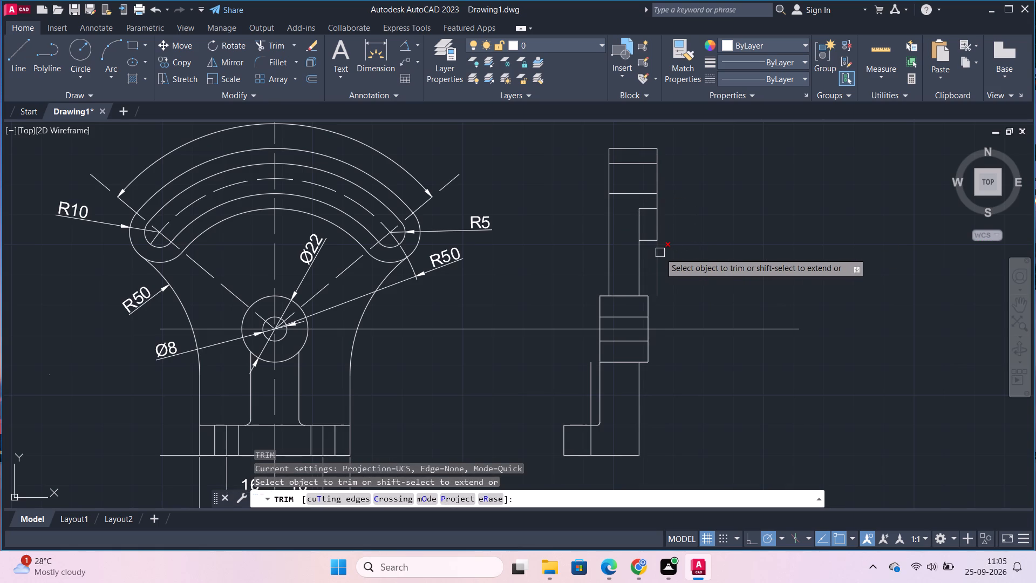
click(660, 253)
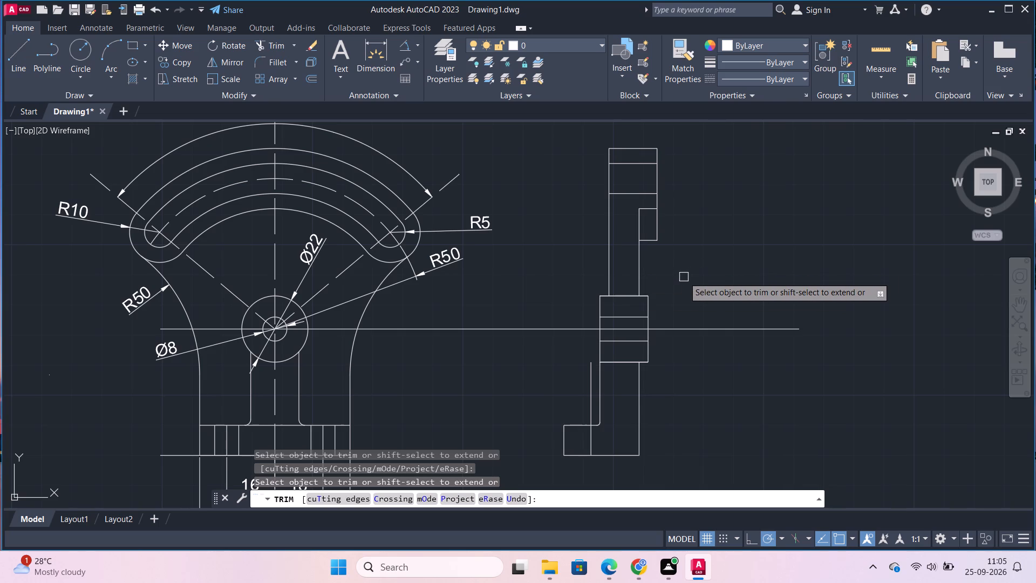
key(Escape)
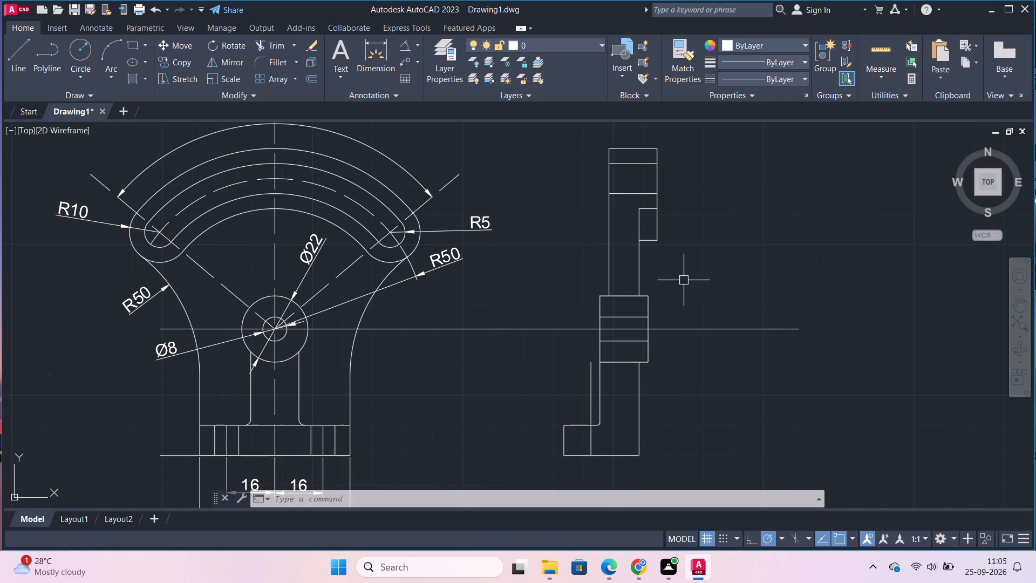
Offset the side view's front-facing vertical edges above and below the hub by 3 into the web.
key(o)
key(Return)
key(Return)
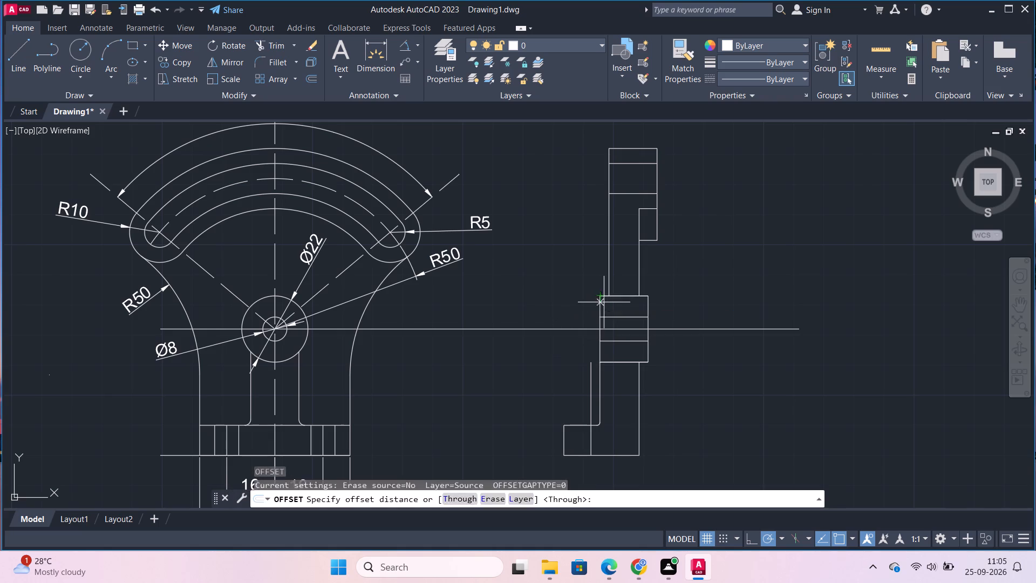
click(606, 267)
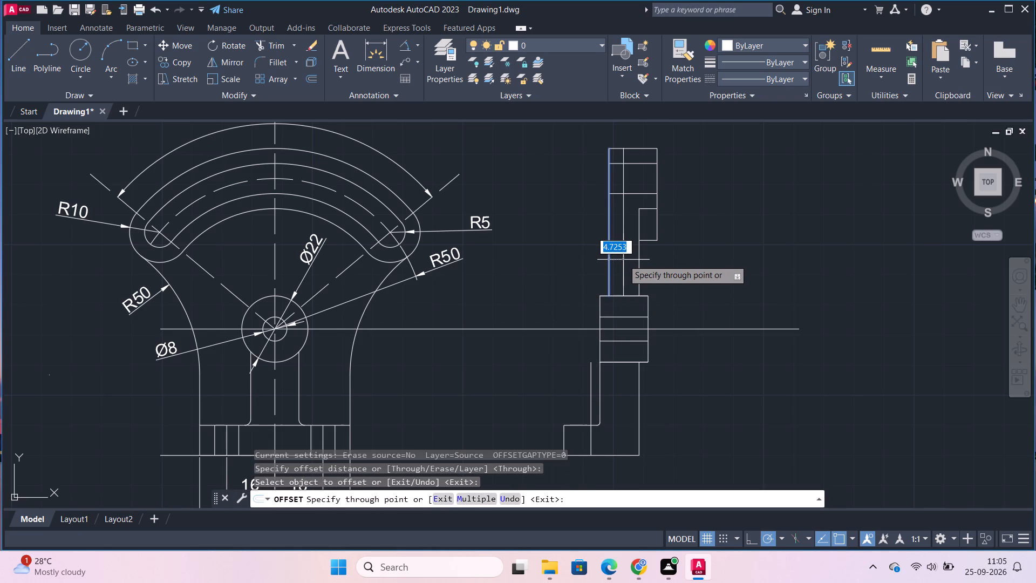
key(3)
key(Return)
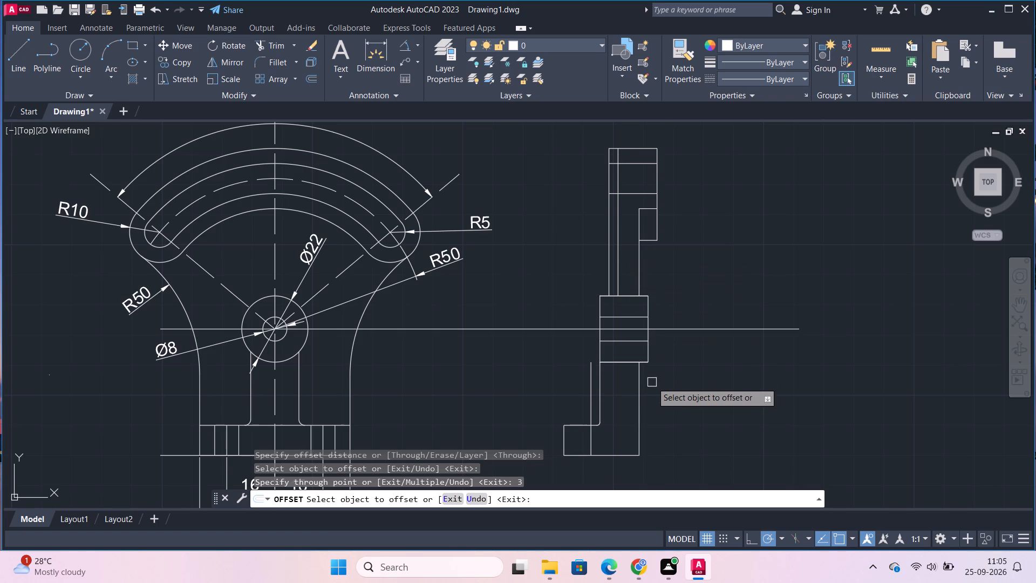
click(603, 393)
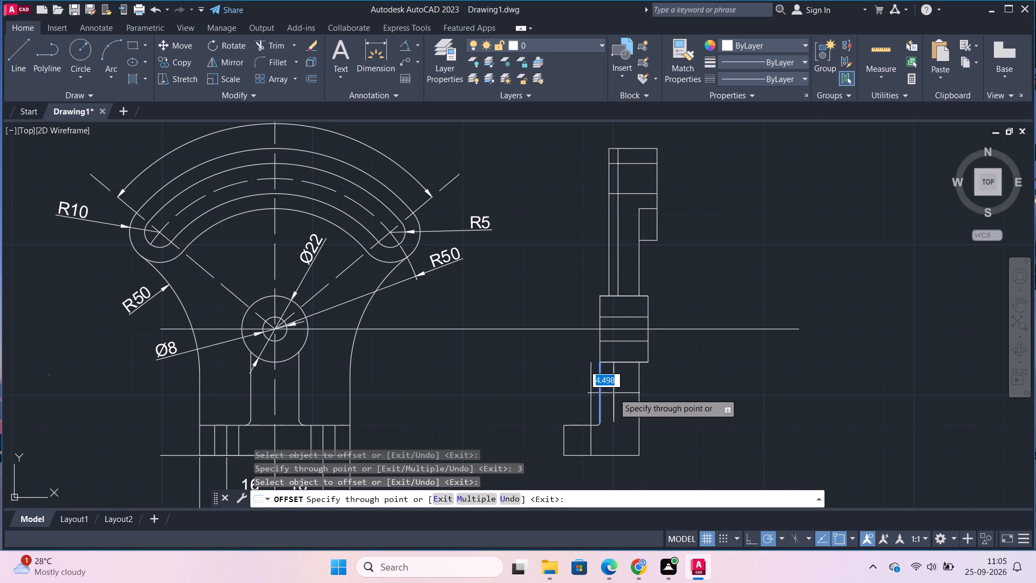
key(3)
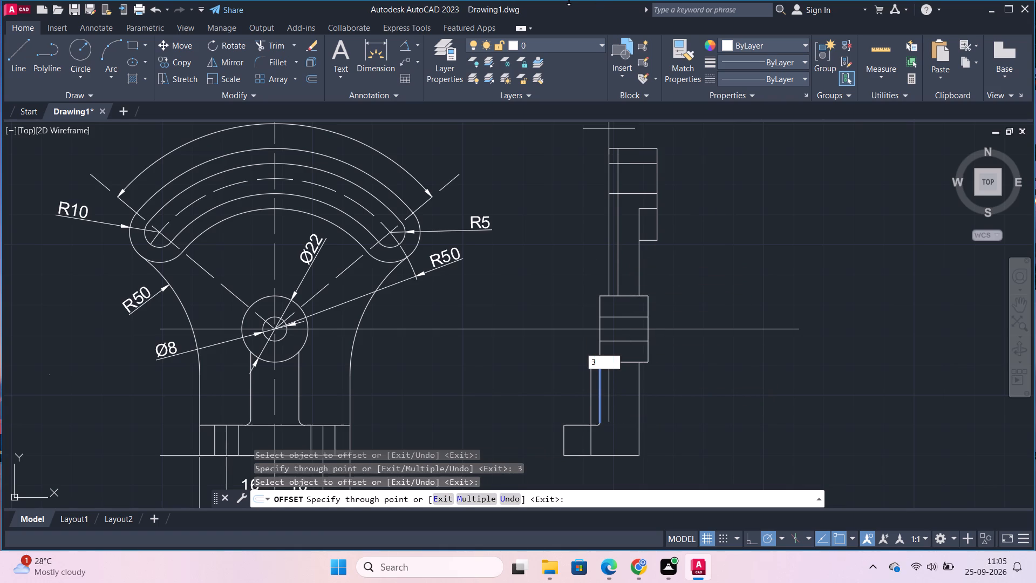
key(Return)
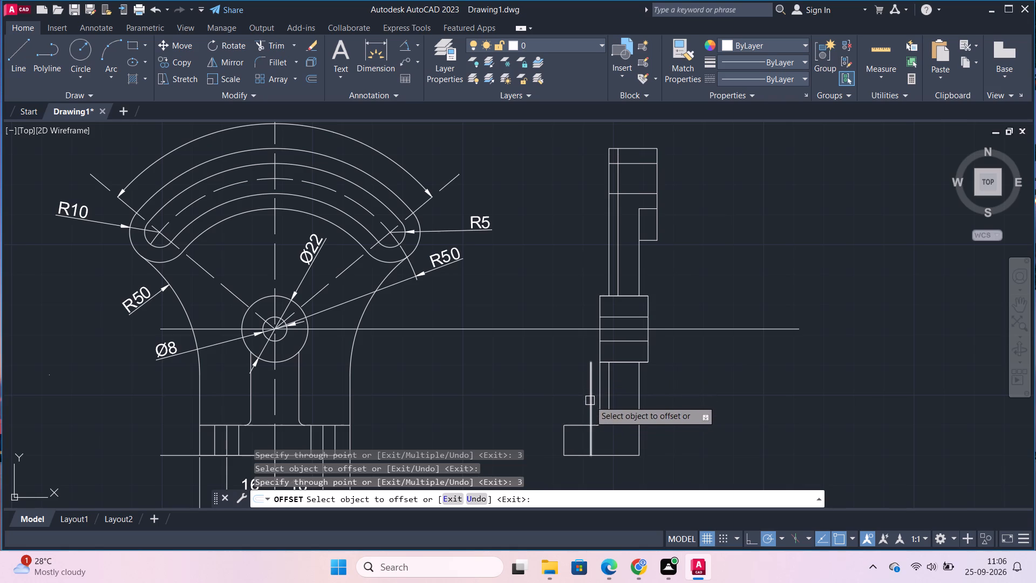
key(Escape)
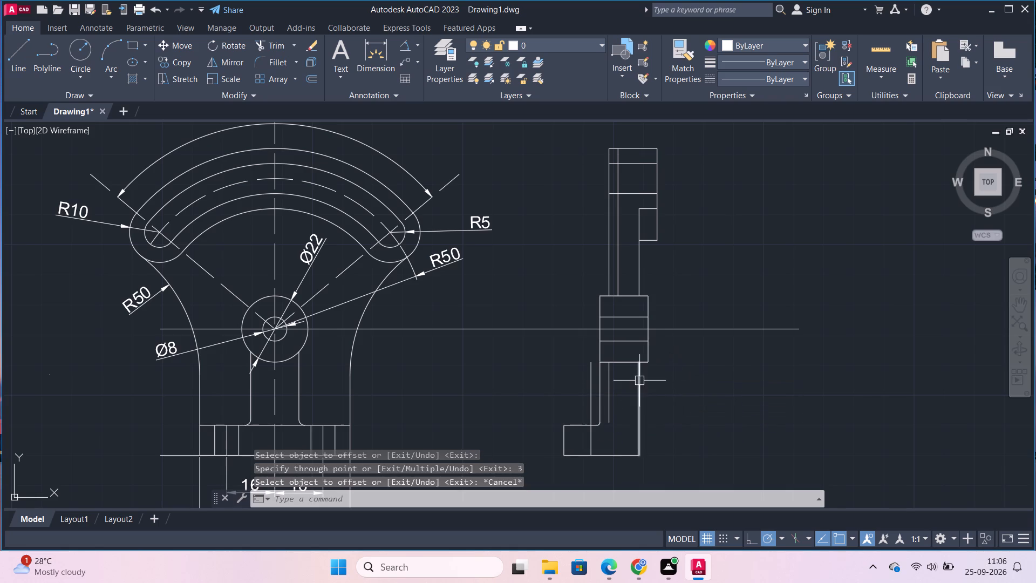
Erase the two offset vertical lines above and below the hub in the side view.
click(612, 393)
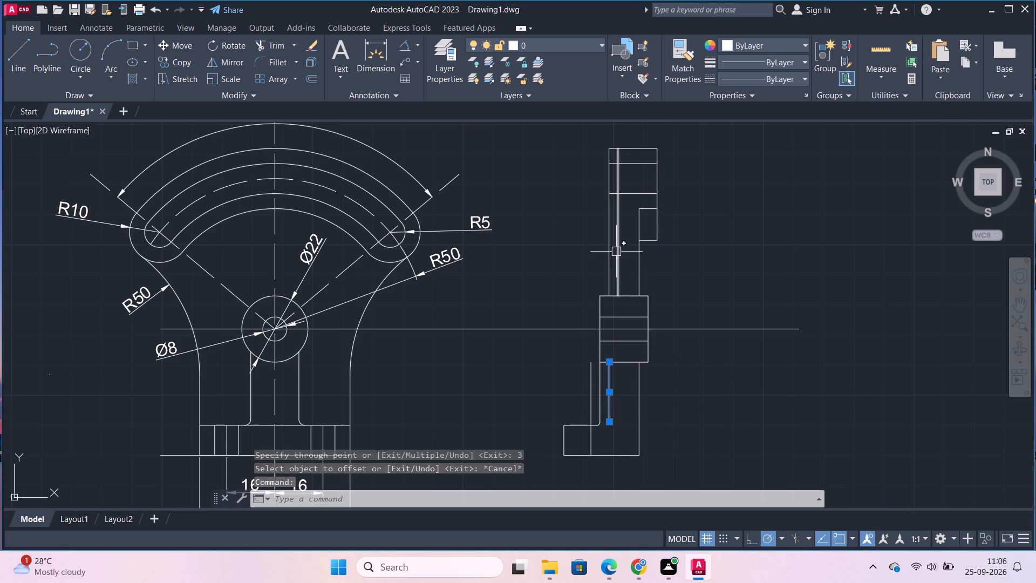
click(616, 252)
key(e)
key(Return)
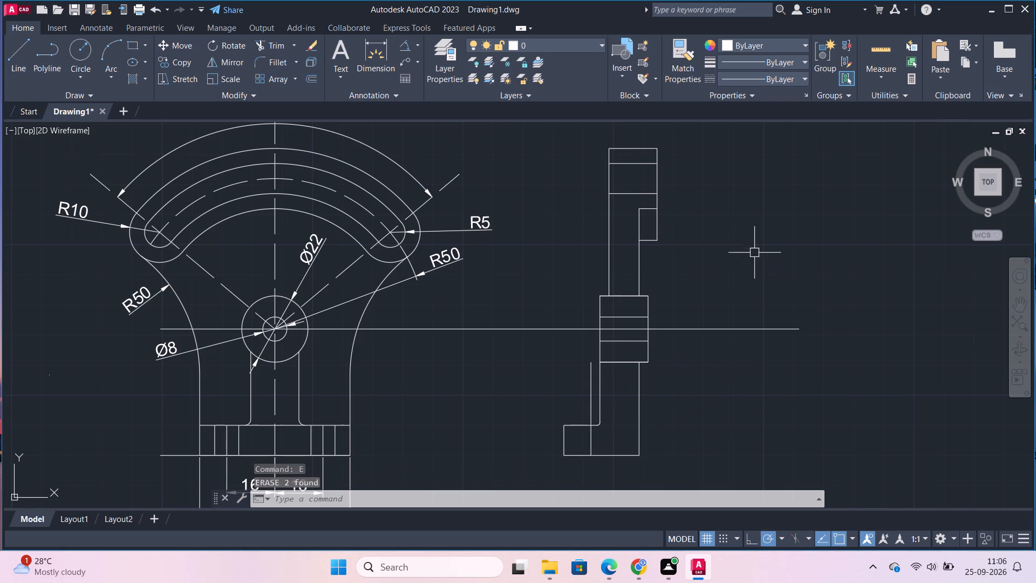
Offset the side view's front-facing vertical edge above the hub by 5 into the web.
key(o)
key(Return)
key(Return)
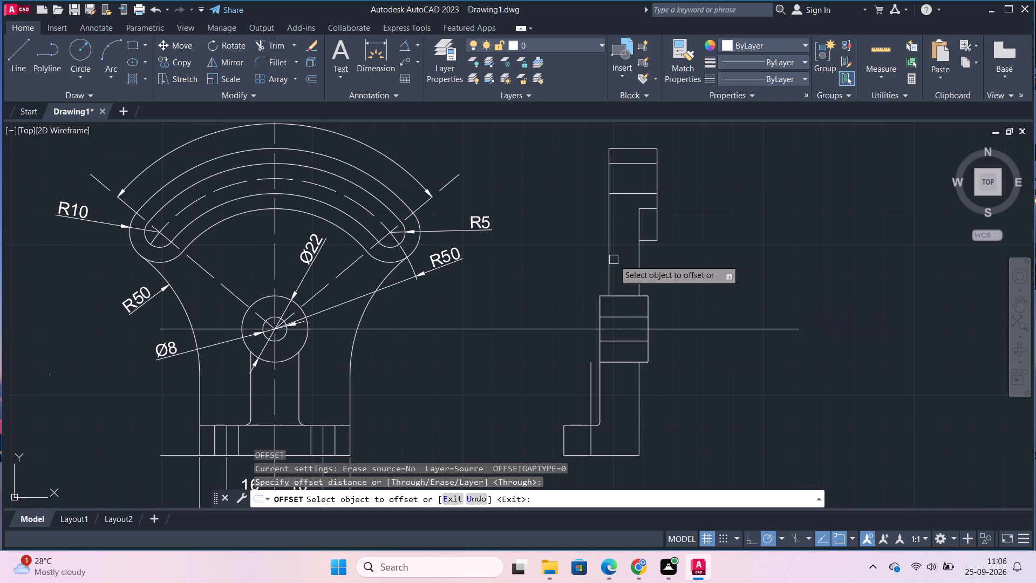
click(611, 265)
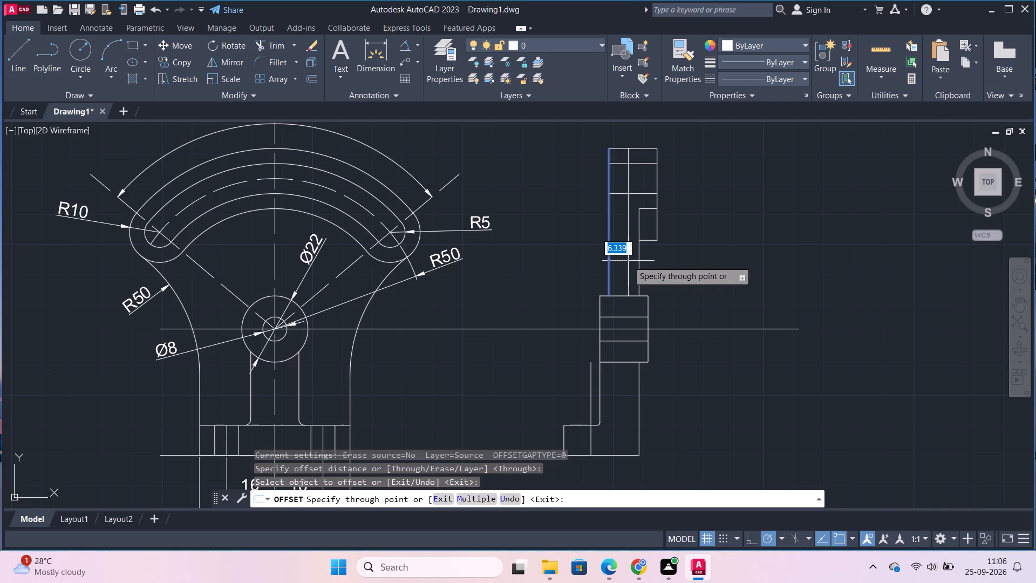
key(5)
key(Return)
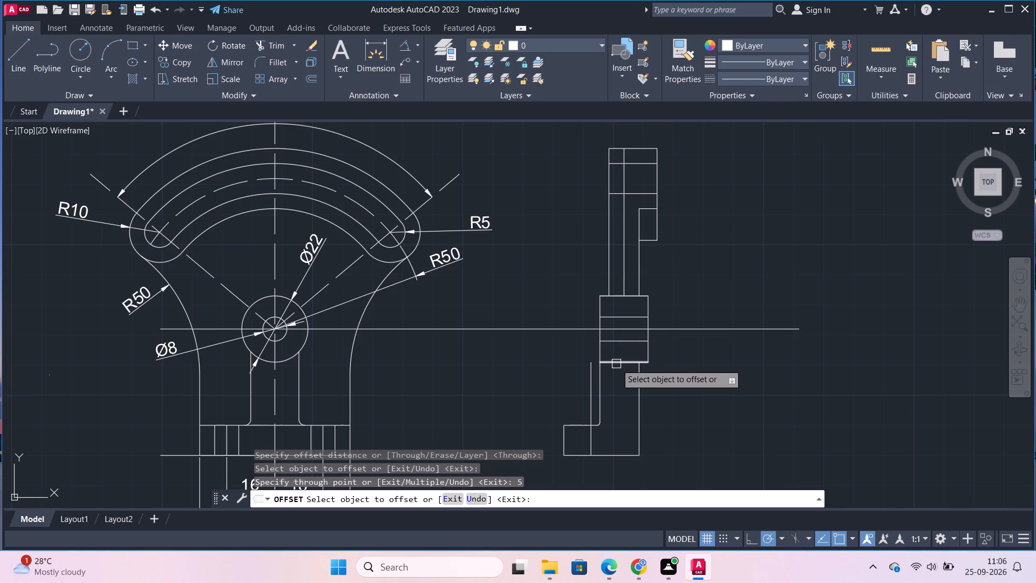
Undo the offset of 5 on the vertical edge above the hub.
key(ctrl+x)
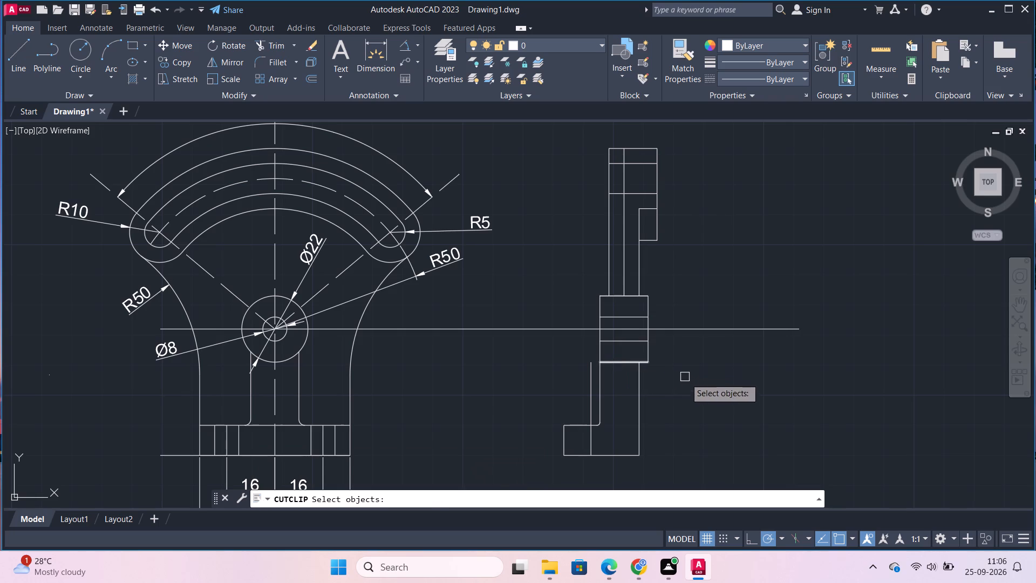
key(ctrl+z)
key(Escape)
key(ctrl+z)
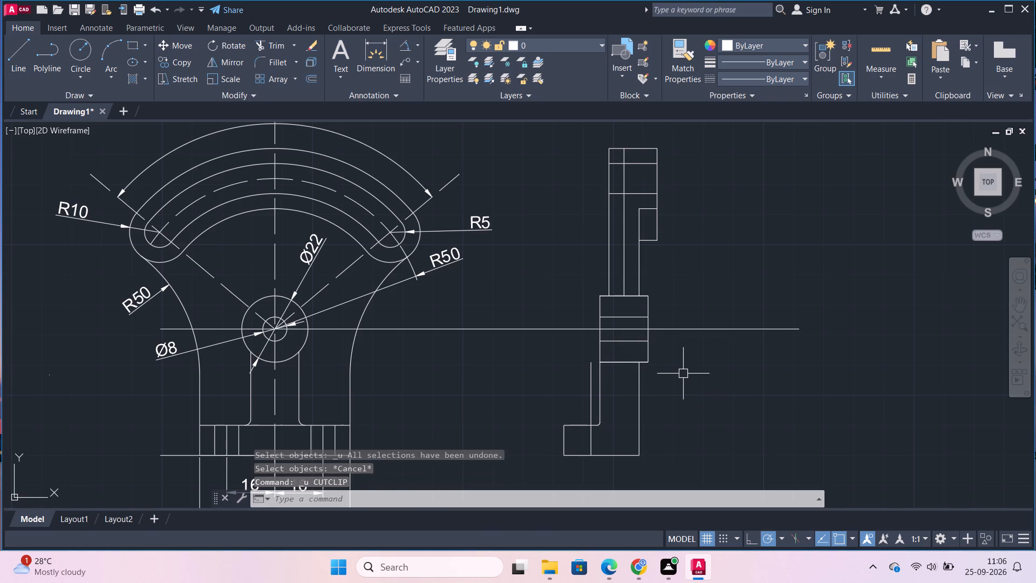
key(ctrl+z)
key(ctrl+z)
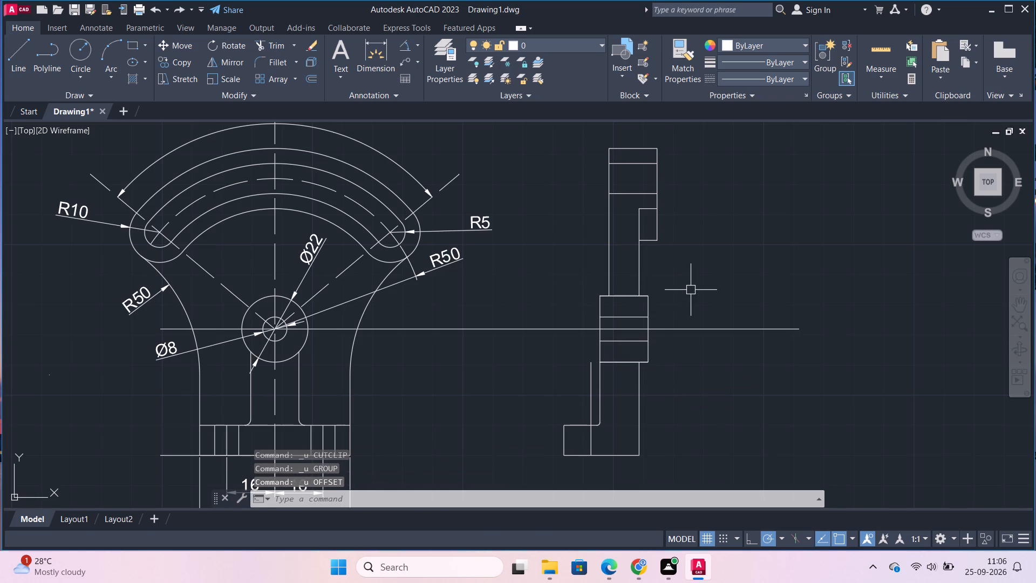
Offset the side view's front-facing vertical edge above the hub by 4 into the web.
key(o)
key(Return)
key(Return)
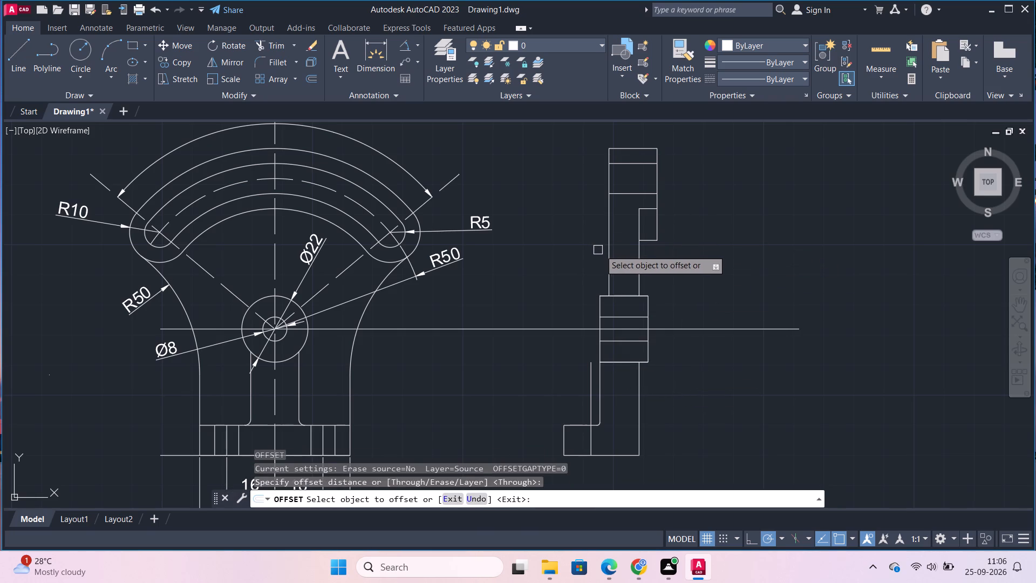
click(604, 250)
click(605, 250)
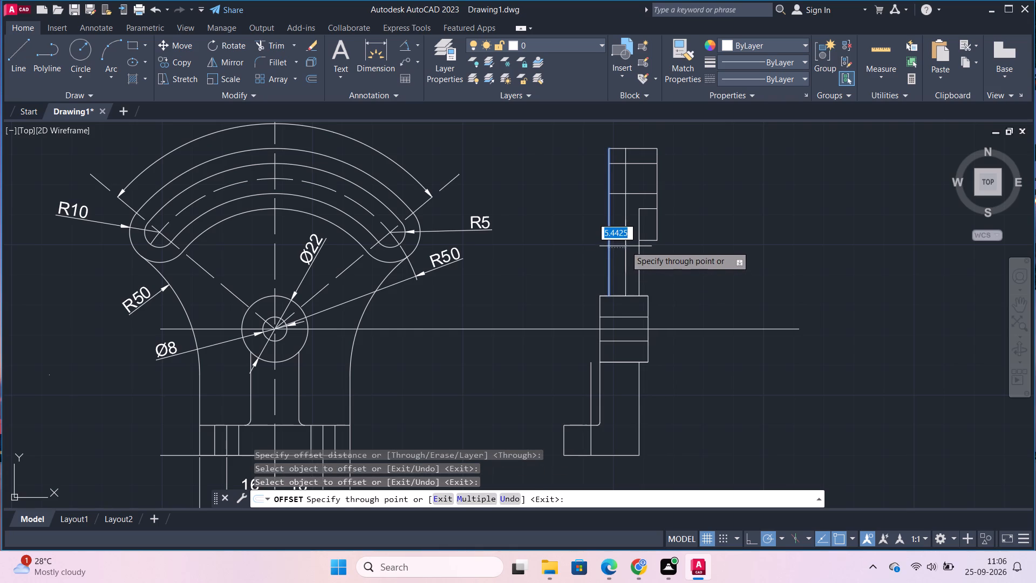
key(4)
key(Return)
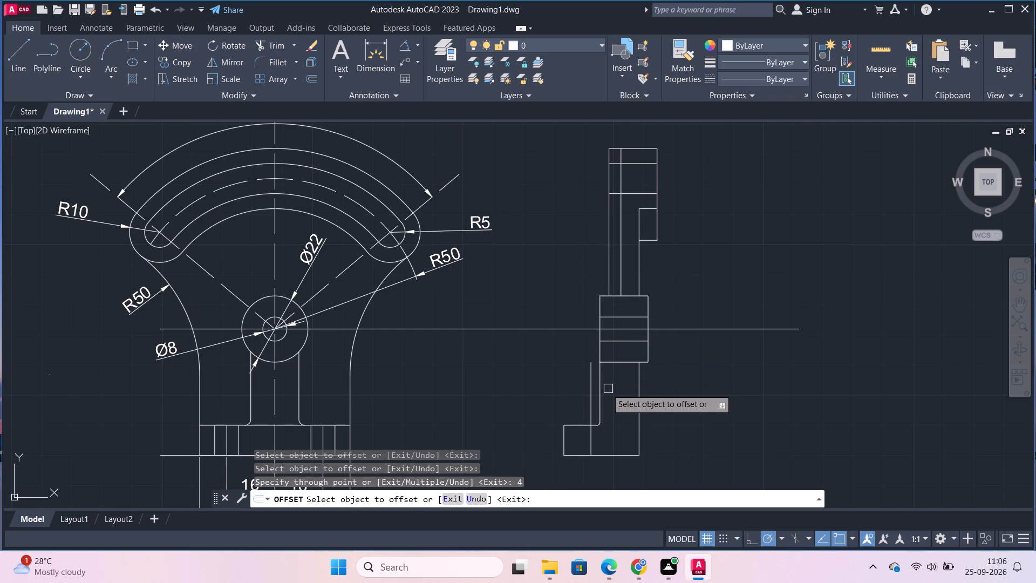
Offset the web's front-facing vertical edge below the hub by 4 into the web in the side view.
click(599, 382)
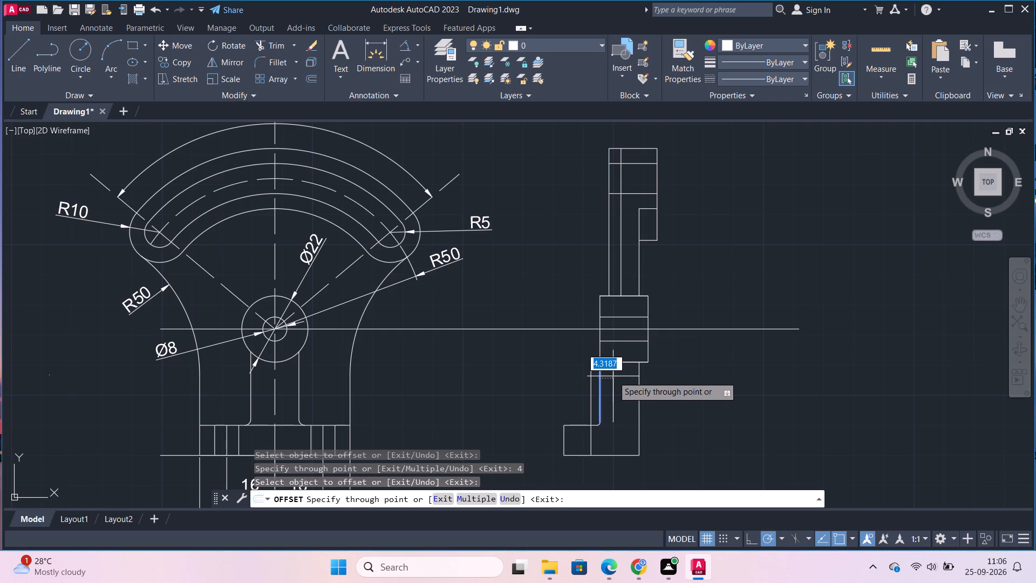
key(Return)
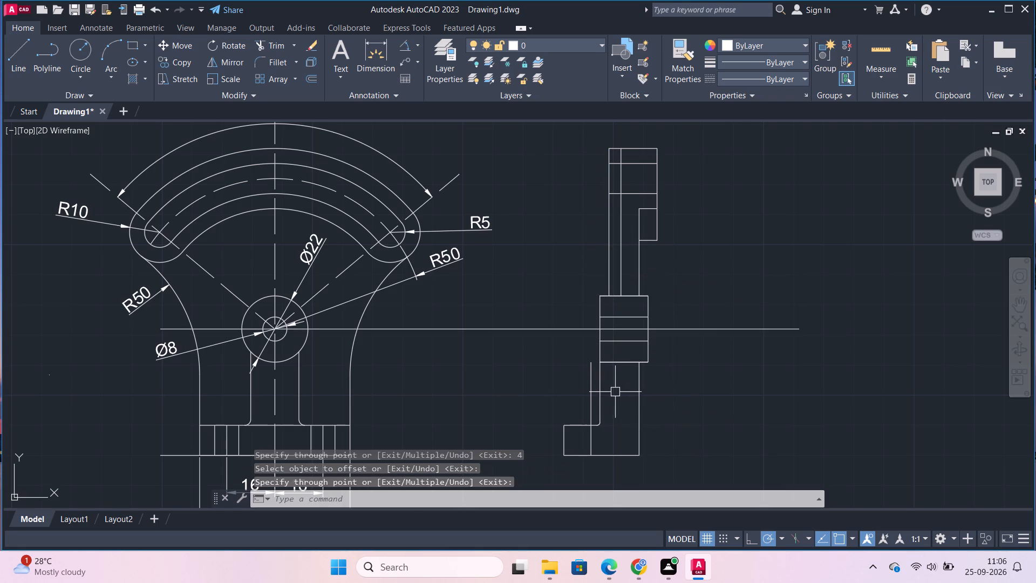
key(o)
key(Return)
key(Return)
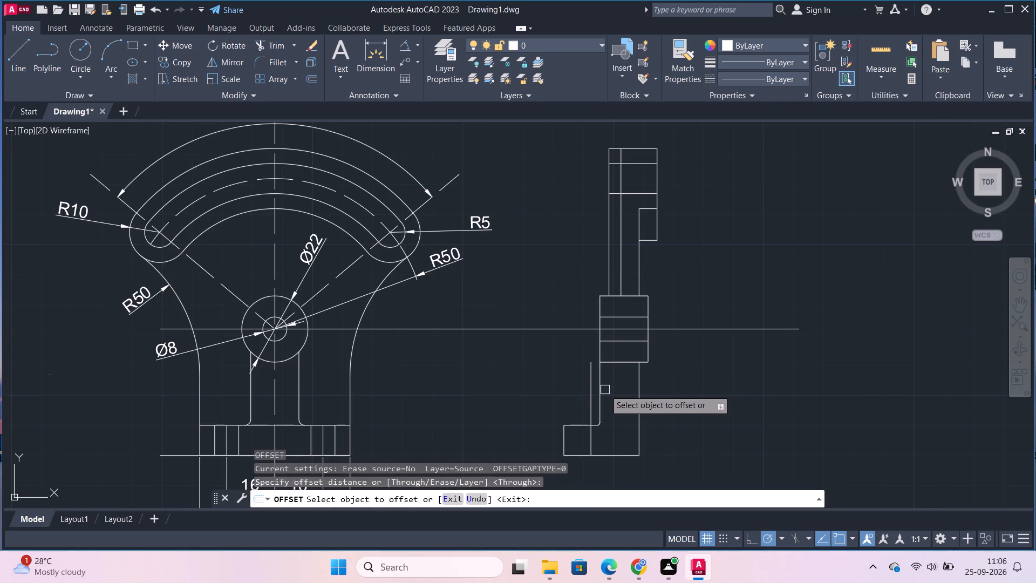
click(603, 397)
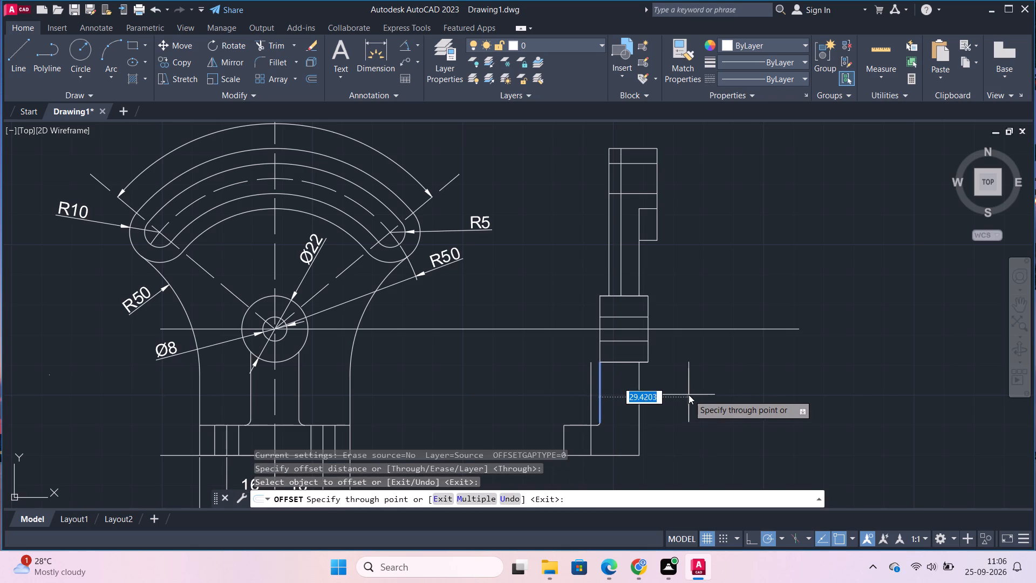
key(4)
key(Return)
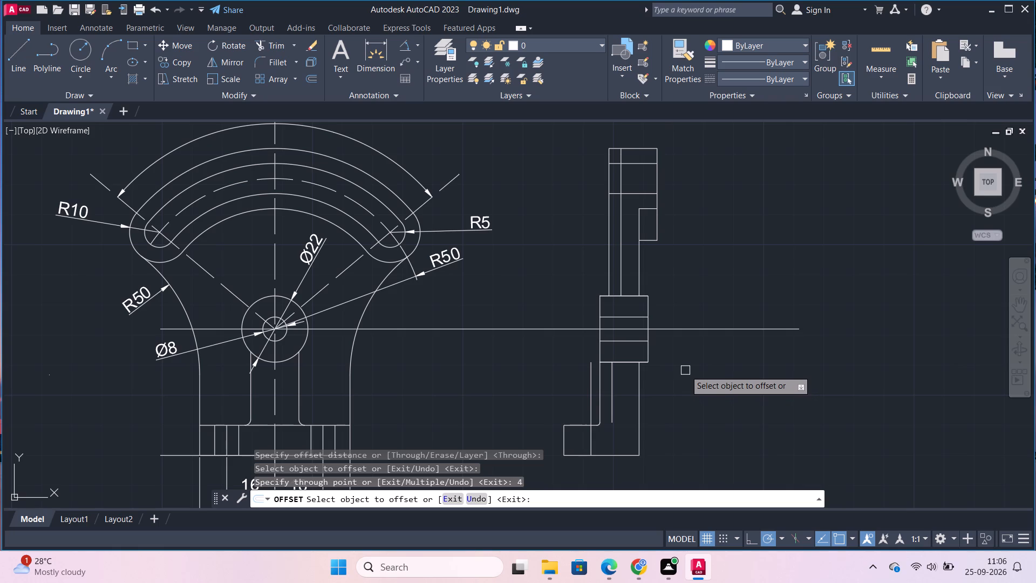
Erase the short offset vertical line below the hub in the side view's web.
key(Escape)
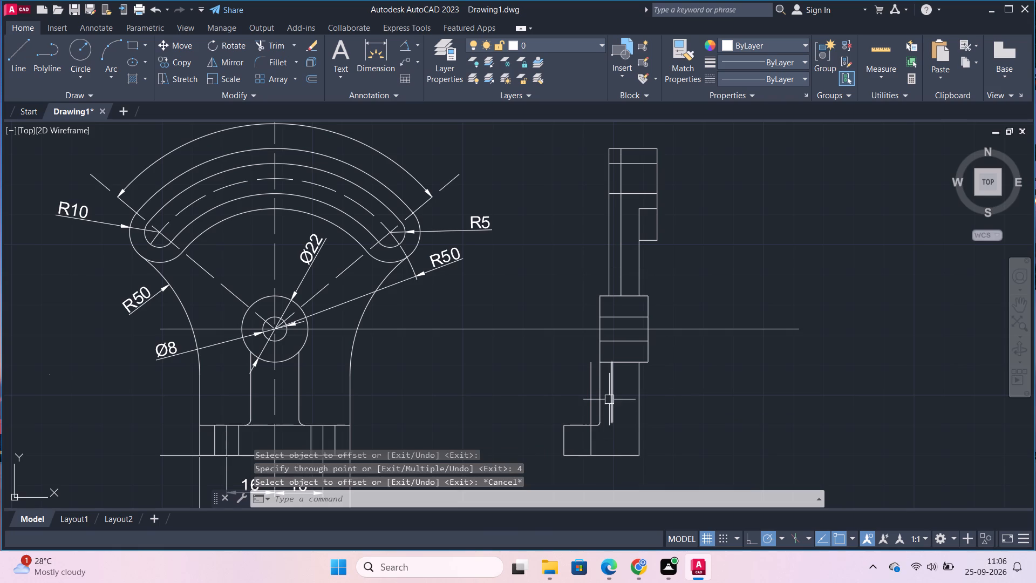
click(609, 399)
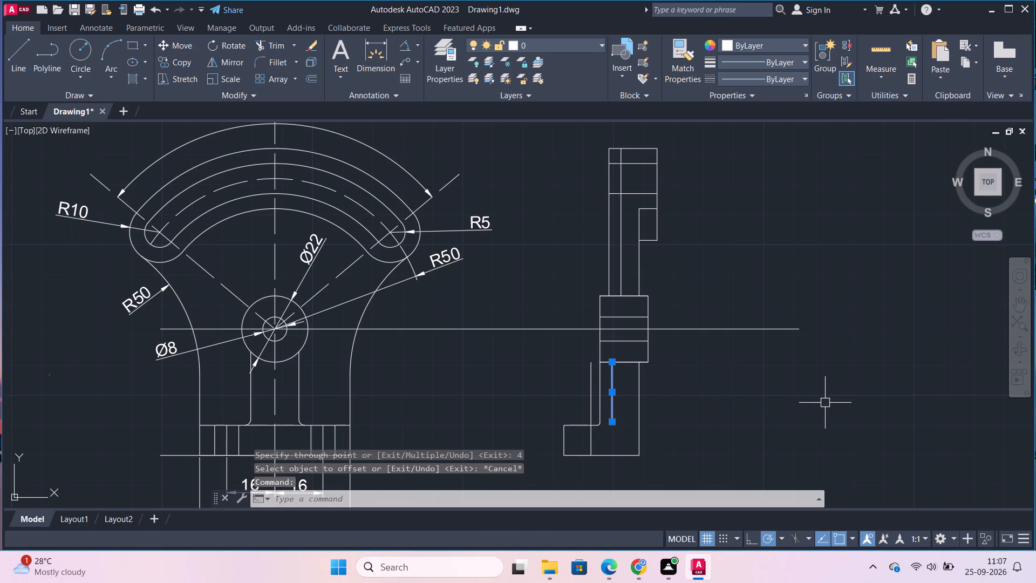
key(e)
key(Return)
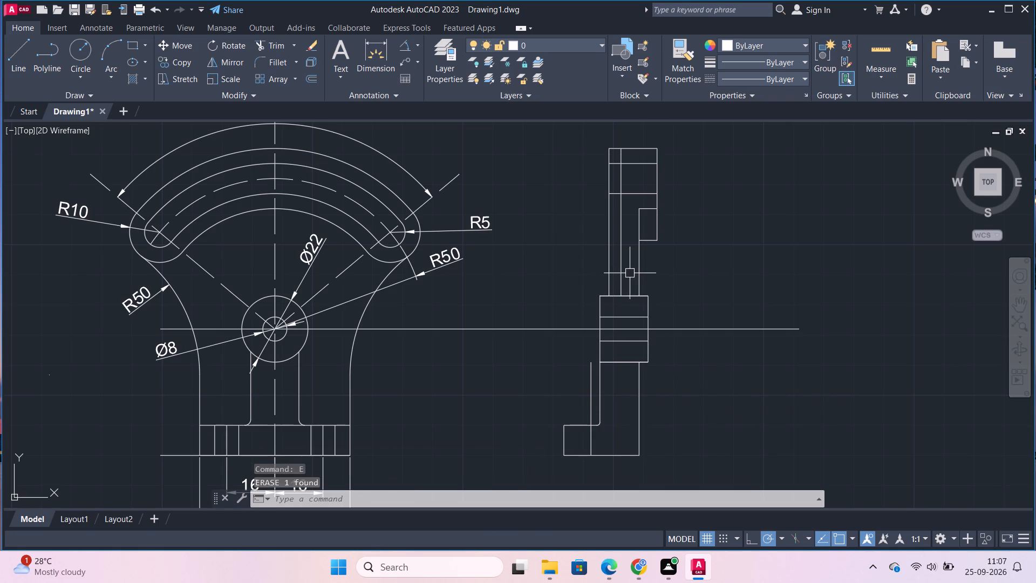
Stretch the inner vertical line above the hub straight down through the hub and web to just below the base.
click(622, 280)
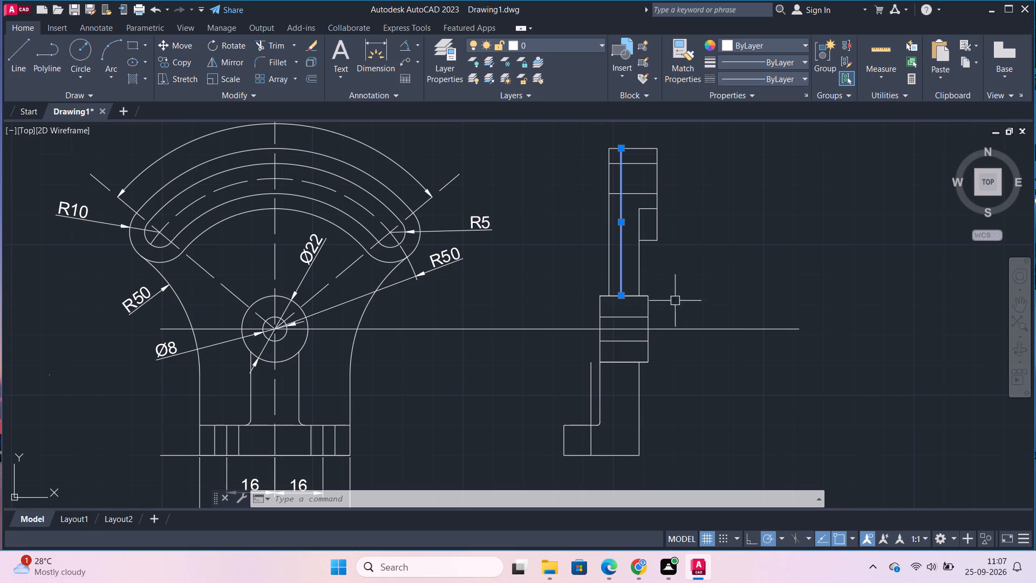
key(Escape)
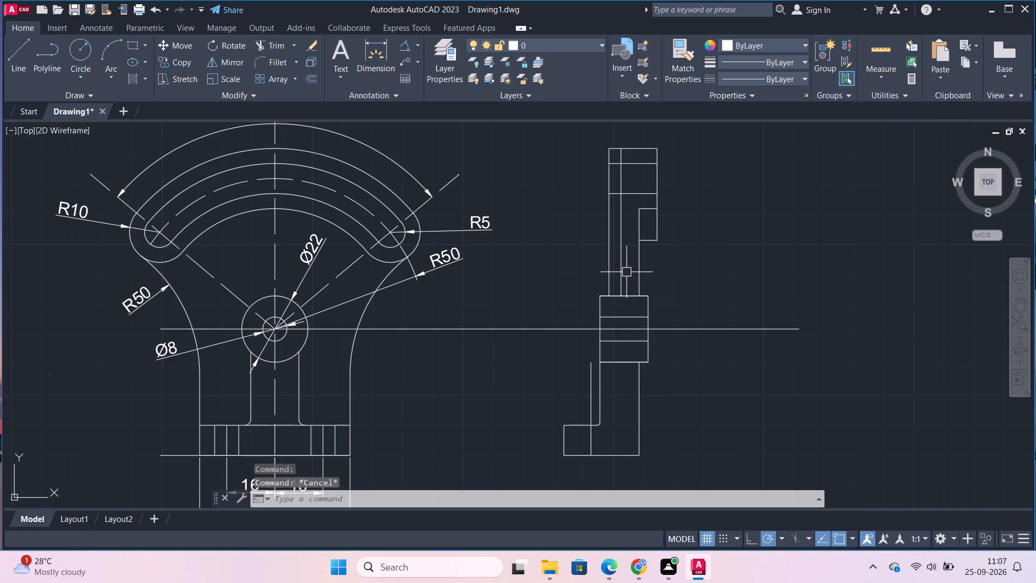
click(625, 272)
click(621, 296)
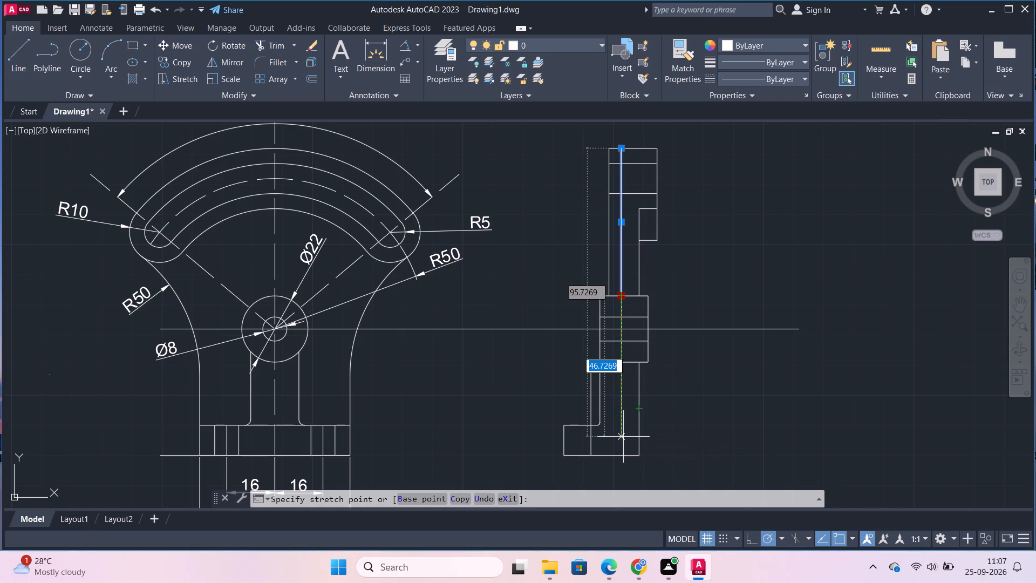
scroll(615, 435, up, 2)
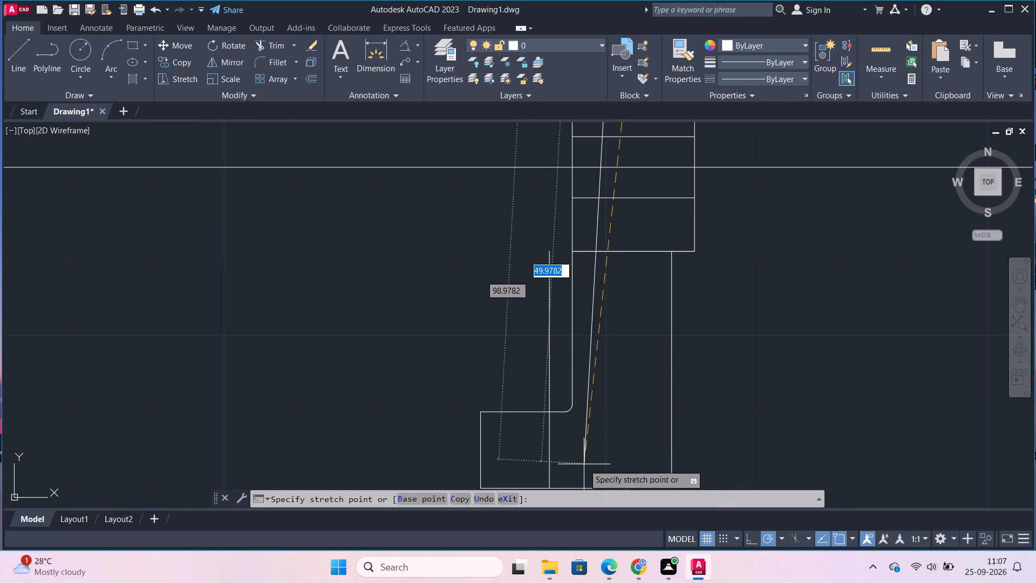
scroll(571, 417, down, 1)
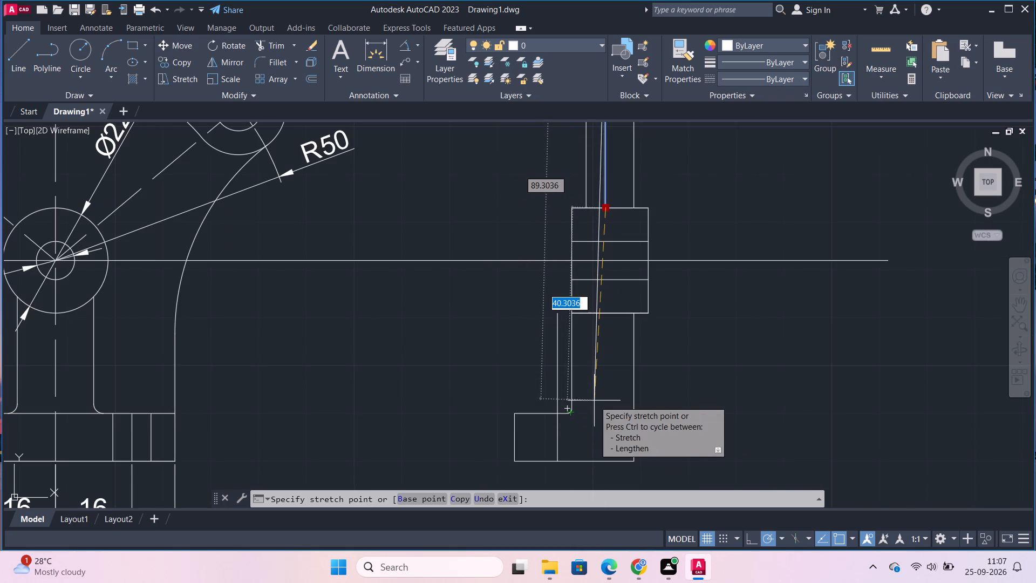
scroll(594, 385, down, 1)
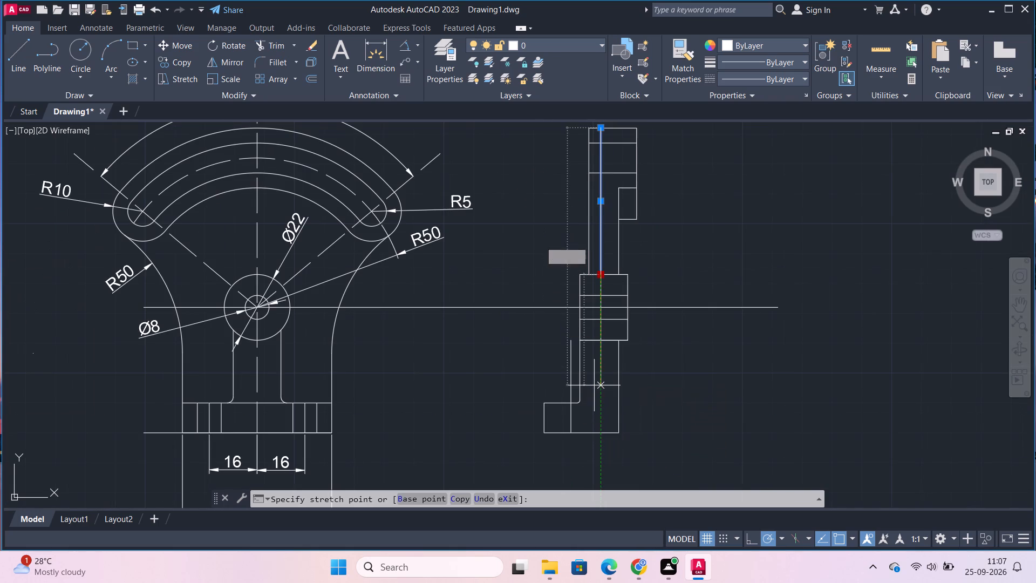
scroll(598, 402, up, 1)
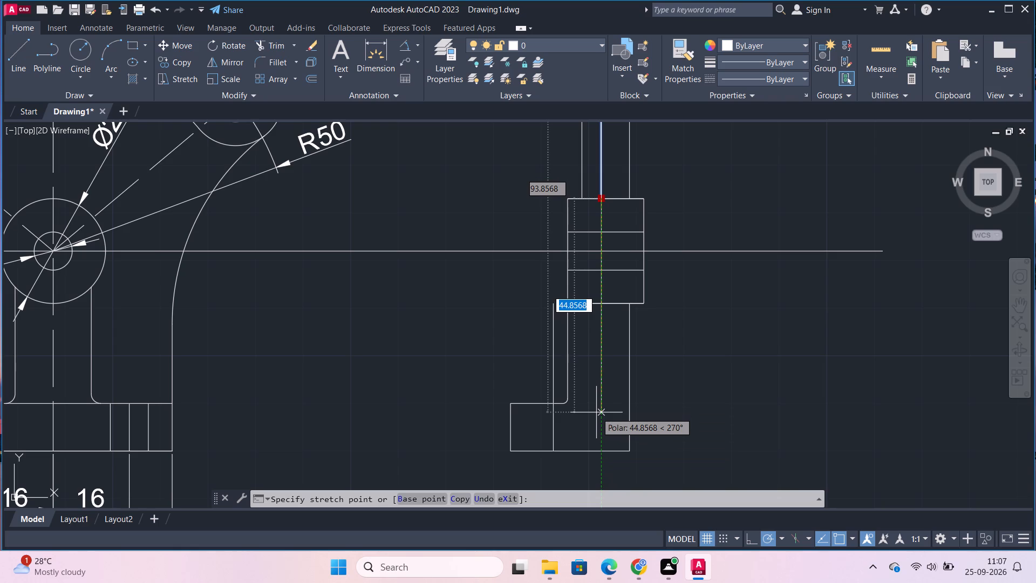
scroll(596, 440, down, 1)
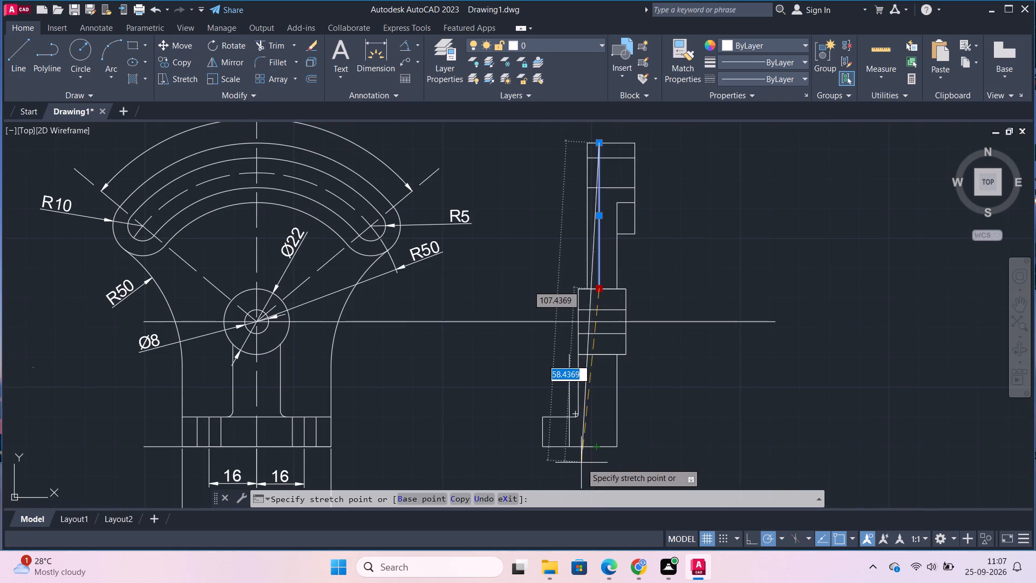
middle_drag(636, 444, 635, 394)
scroll(596, 429, up, 1)
click(595, 409)
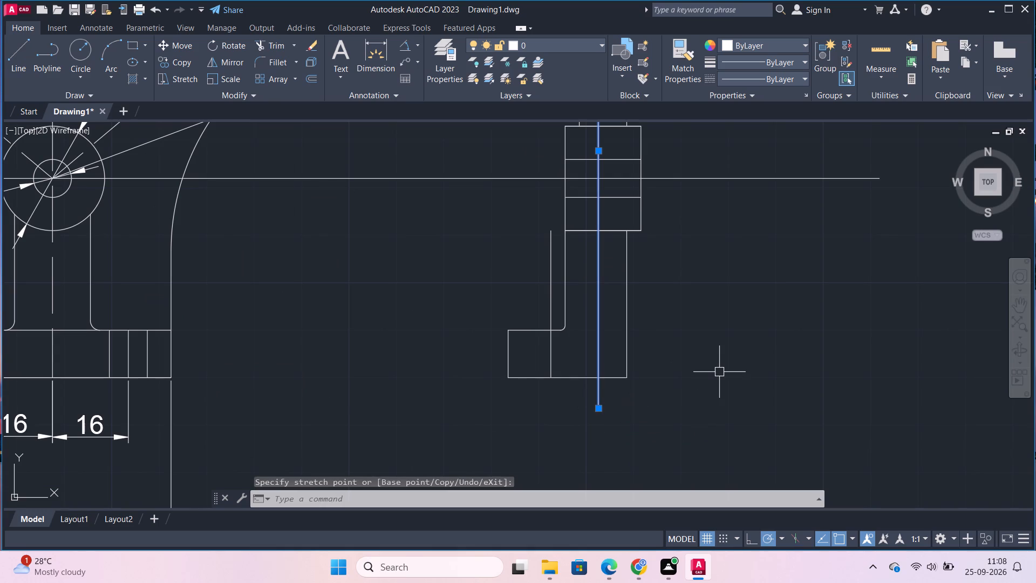
Trim the lengthened inner vertical line below the base's bottom edge and everywhere inside the side view's hub.
key(Escape)
text(tr)
key(Return)
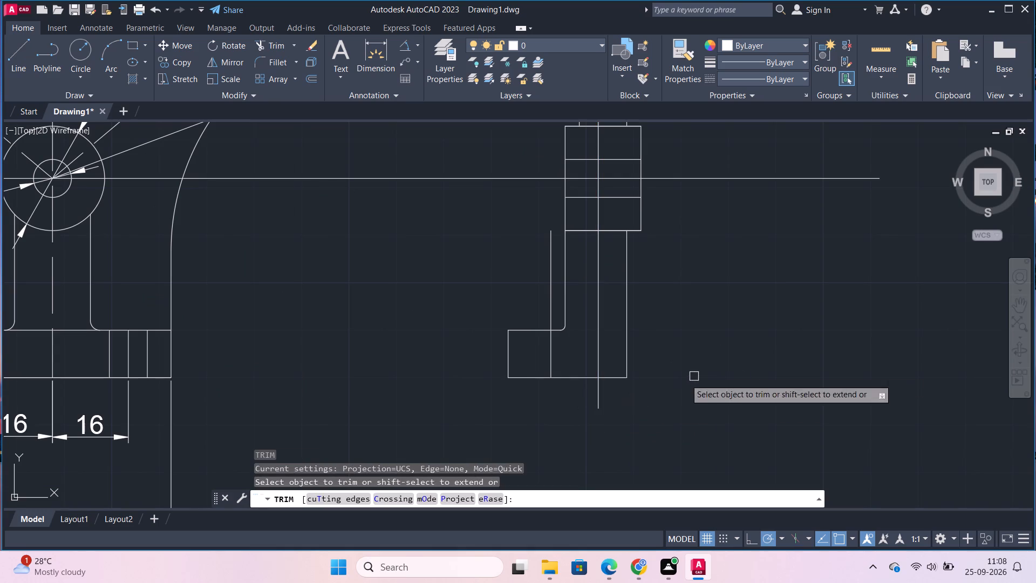
click(597, 388)
scroll(679, 290, down, 1)
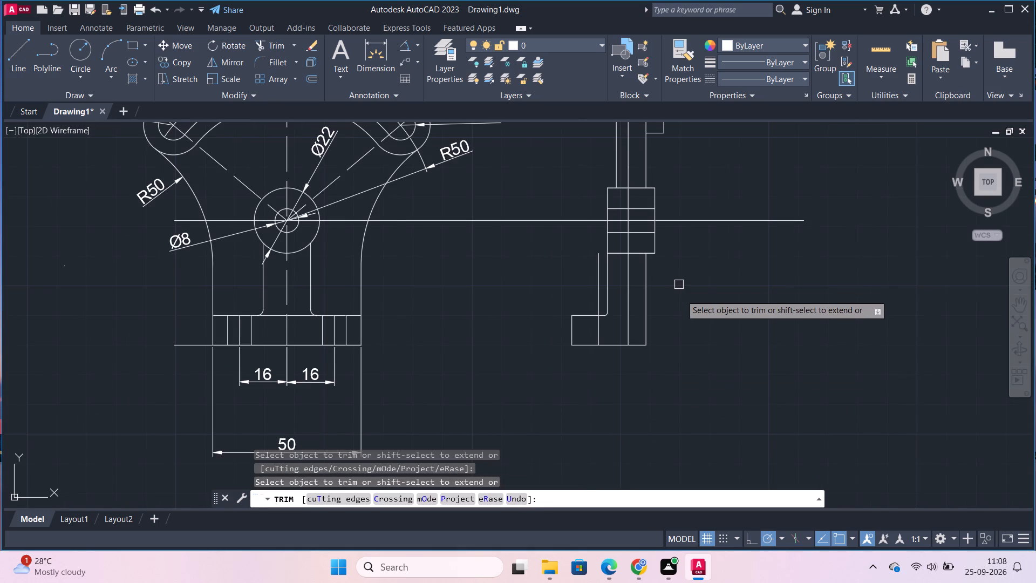
middle_drag(673, 309, 662, 394)
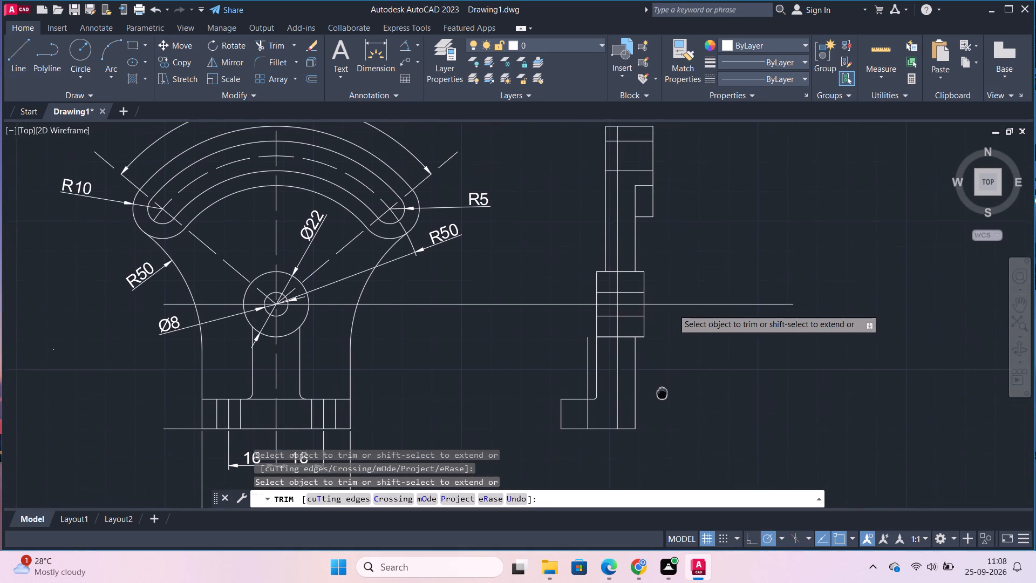
middle_drag(662, 394, 661, 404)
click(614, 341)
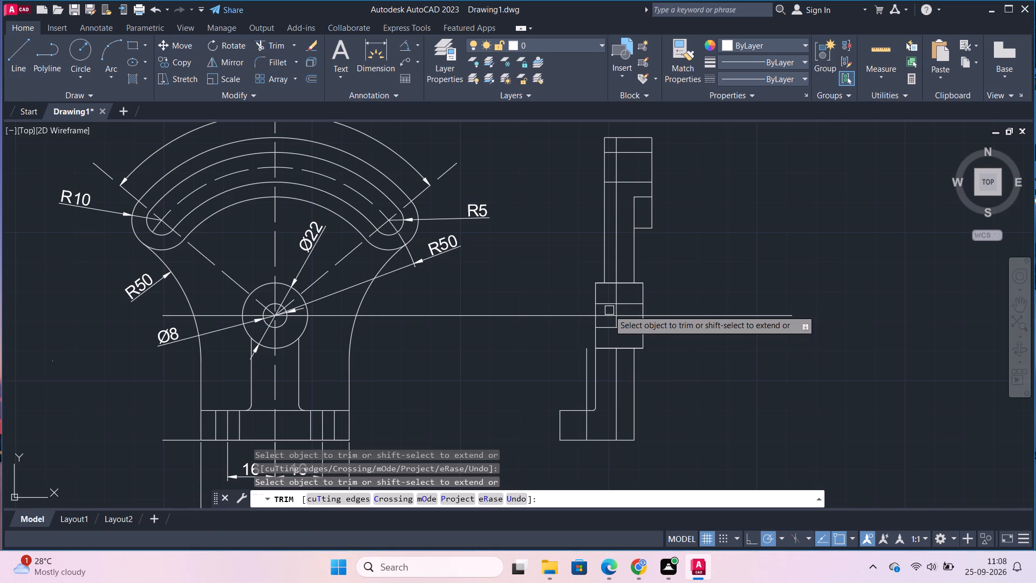
click(617, 293)
scroll(612, 309, up, 1)
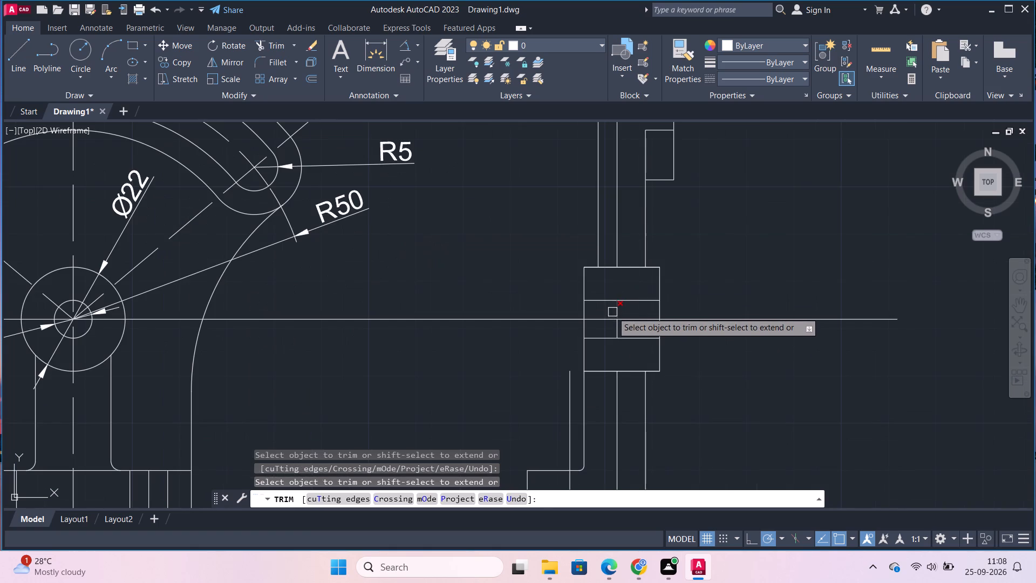
click(614, 311)
click(616, 325)
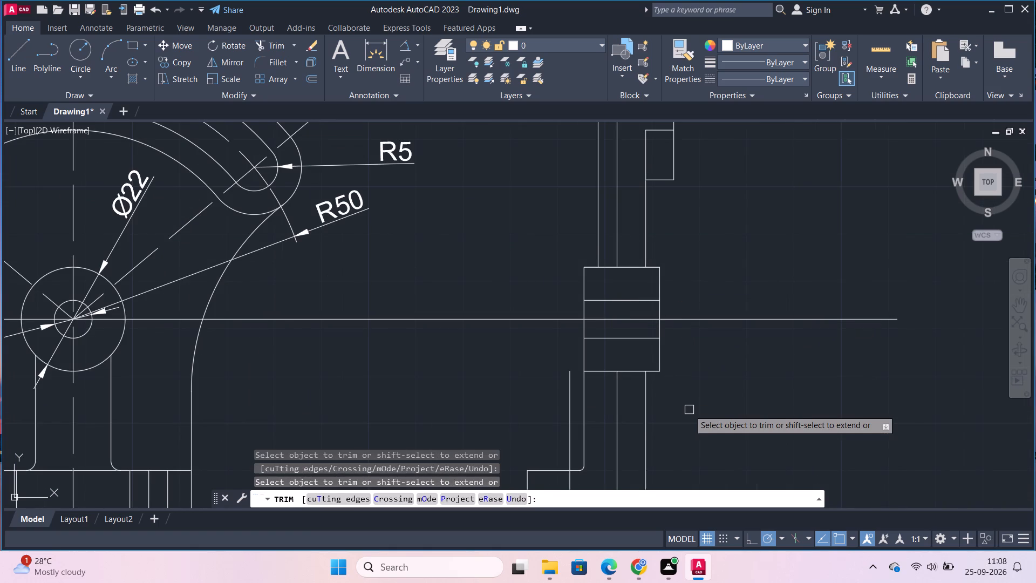
Trim the horizontal centre line between the two views and beyond the hub's far side, keeping it inside the hub.
drag(488, 359, 486, 291)
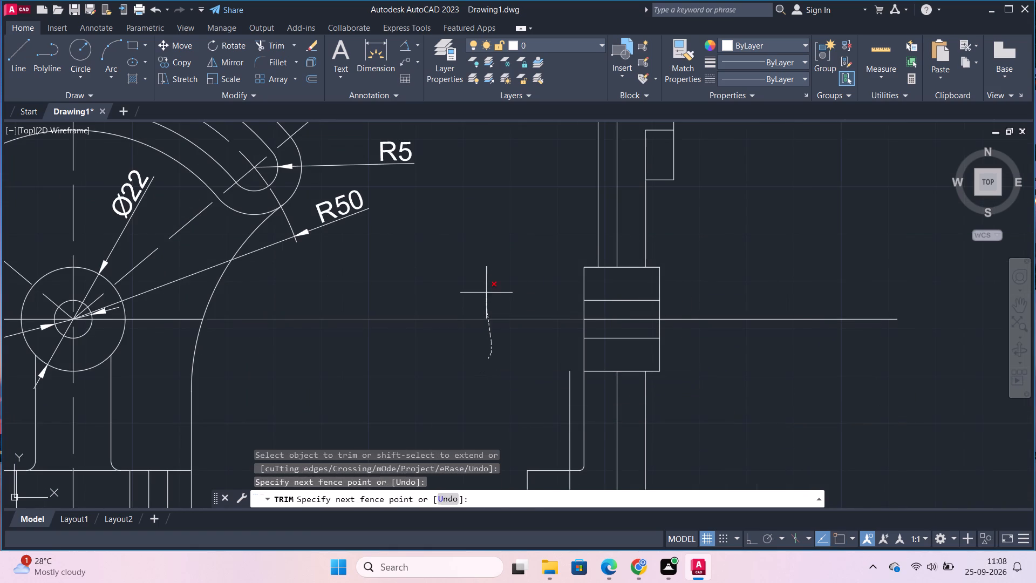
drag(762, 373, 732, 266)
key(Escape)
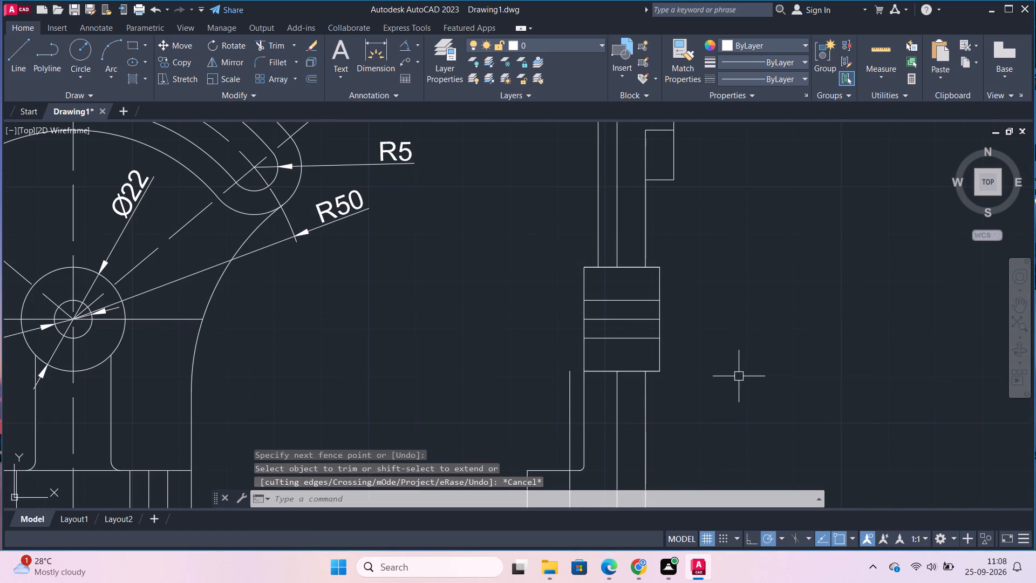
Save the drawing in Documents as "Engineering Drawing of a Control Handle Assembly by JH Engineering Ltd".
key(ctrl+s)
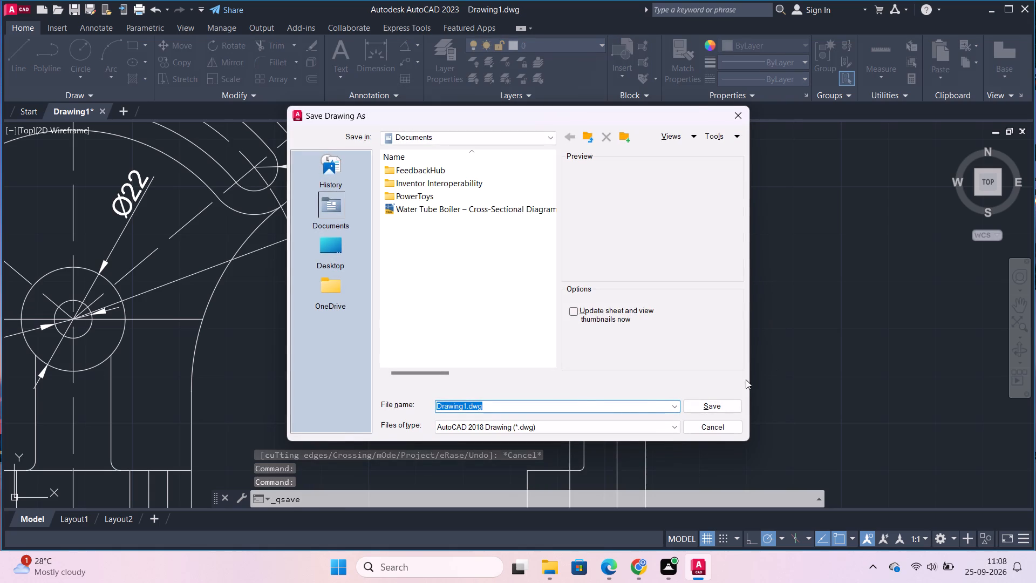
key(ctrl+v)
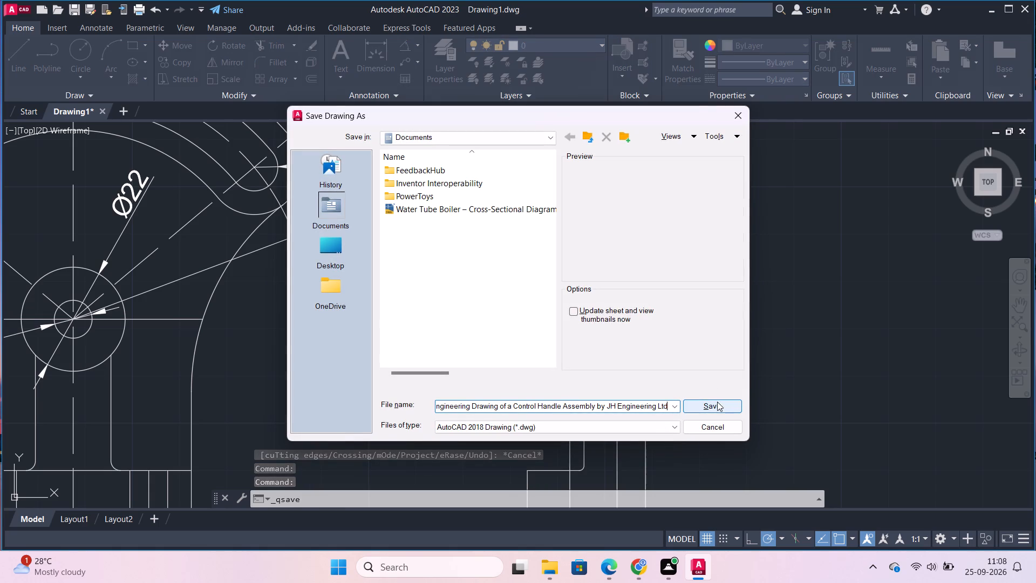
click(712, 404)
Trim the inner vertical line out of the side view's head, above the slot's lower horizontal line.
scroll(667, 320, down, 1)
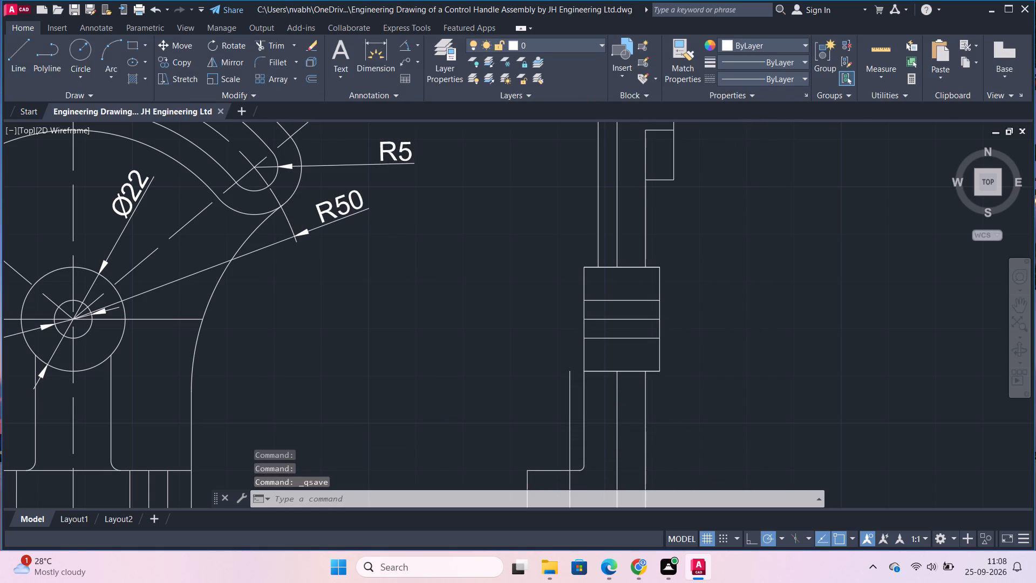
scroll(667, 320, down, 1)
middle_drag(676, 300, 572, 326)
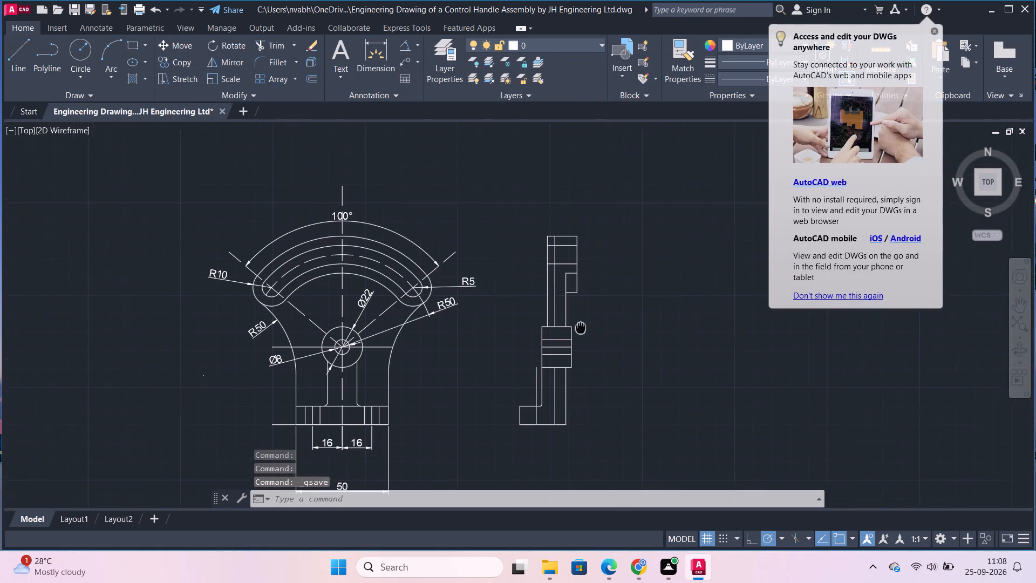
middle_drag(572, 326, 563, 335)
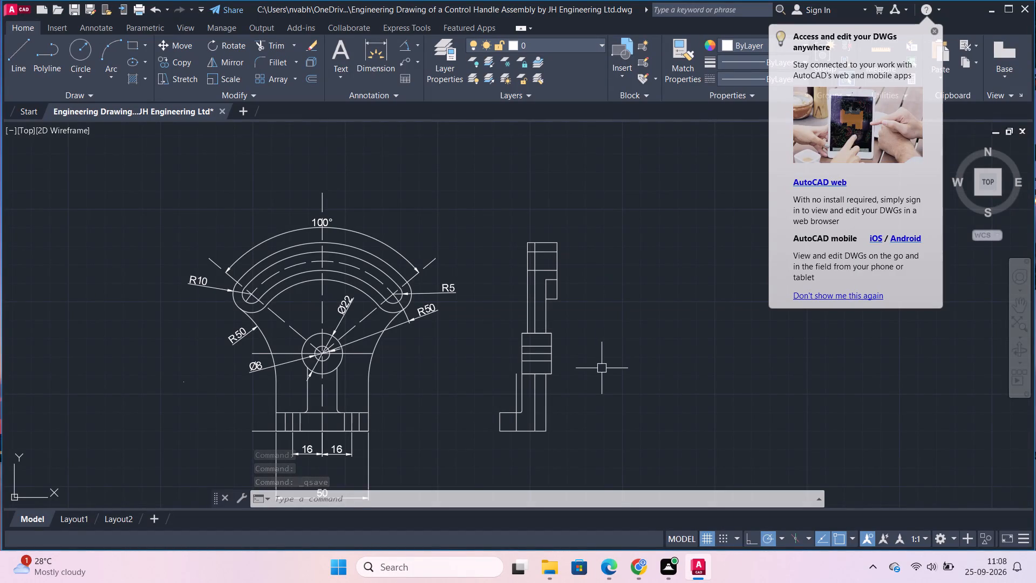
middle_click(630, 345)
text(tr)
key(Return)
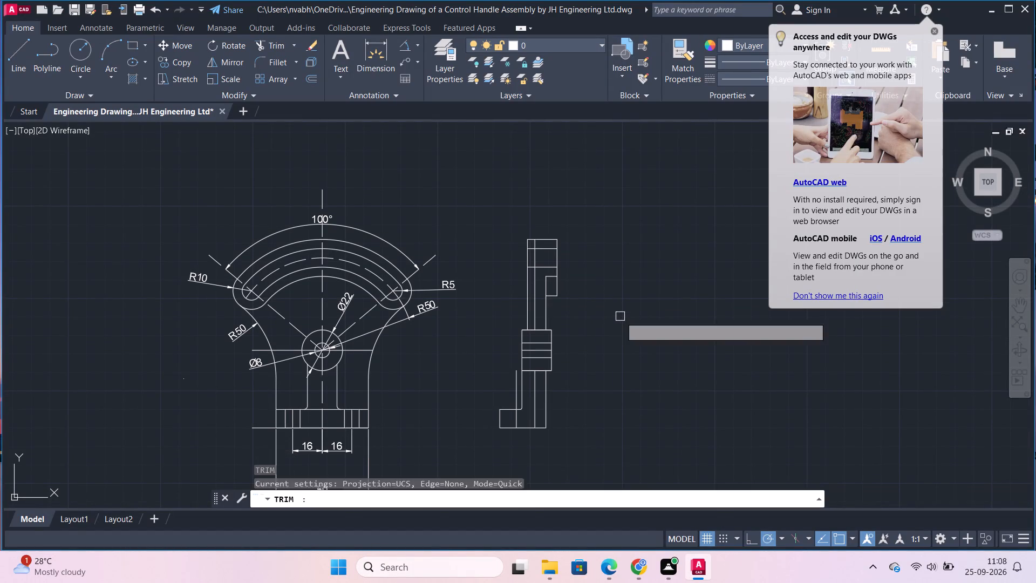
scroll(553, 209, up, 1)
scroll(530, 278, up, 1)
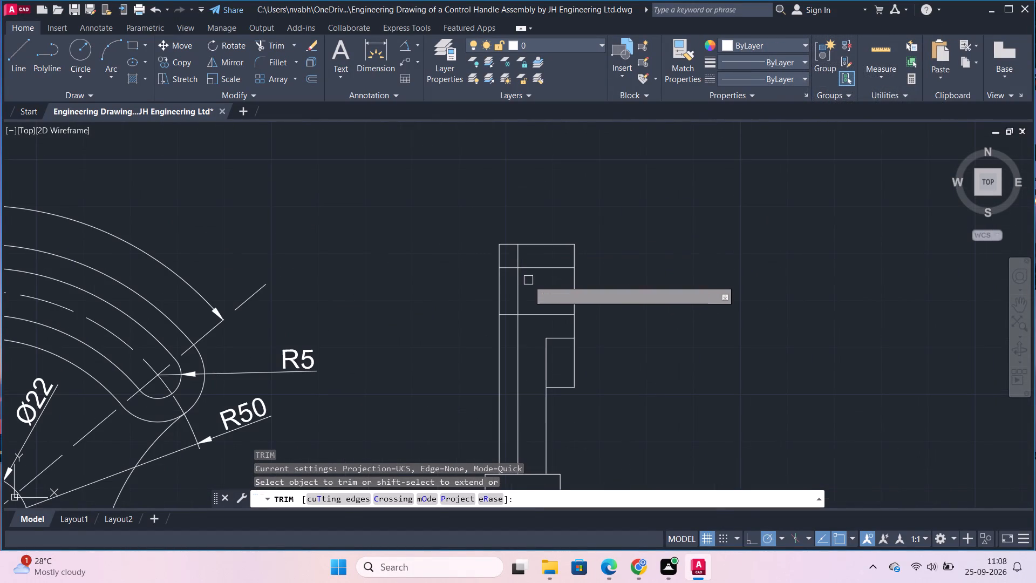
click(521, 286)
click(521, 257)
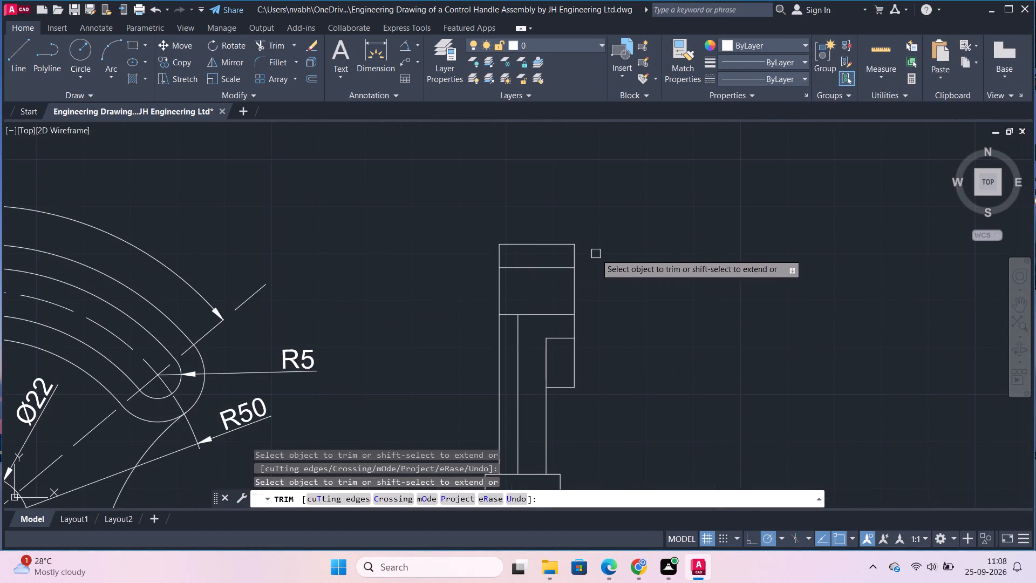
Trim the leftover vertical line standing above the base's top edge in front of the side view's web.
scroll(635, 333, down, 2)
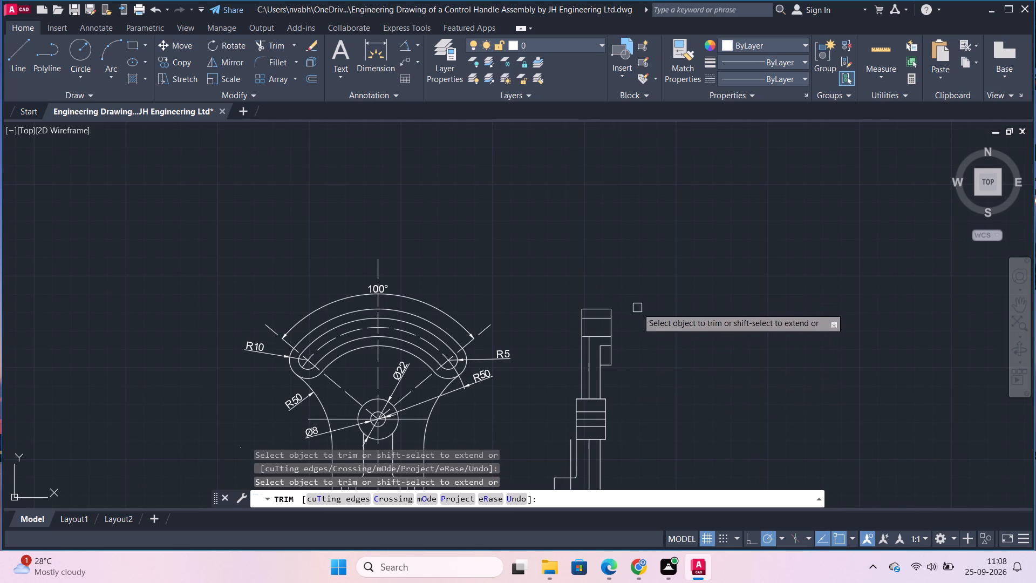
middle_drag(653, 433, 658, 310)
scroll(641, 324, up, 2)
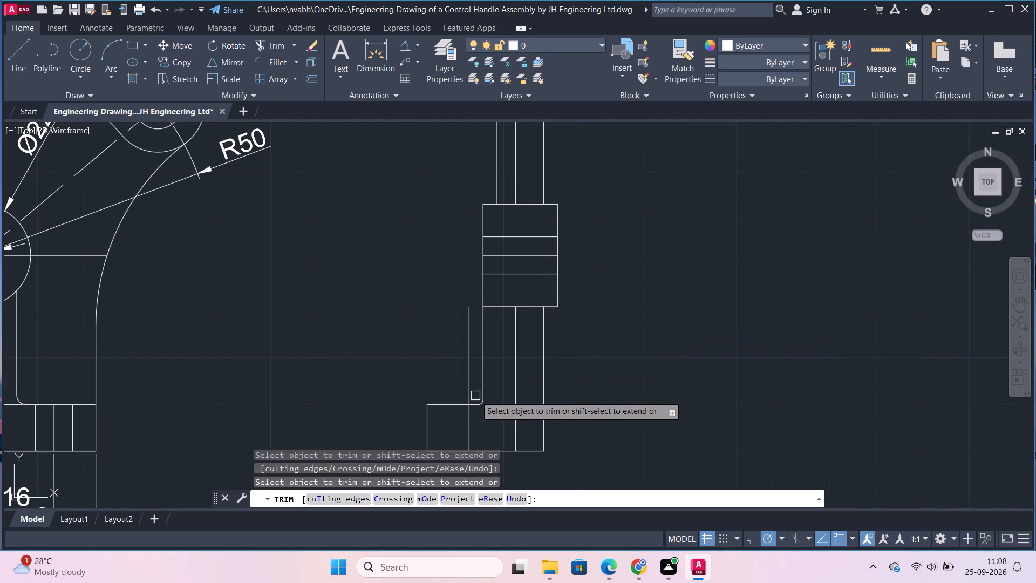
click(465, 318)
scroll(667, 351, down, 1)
key(Escape)
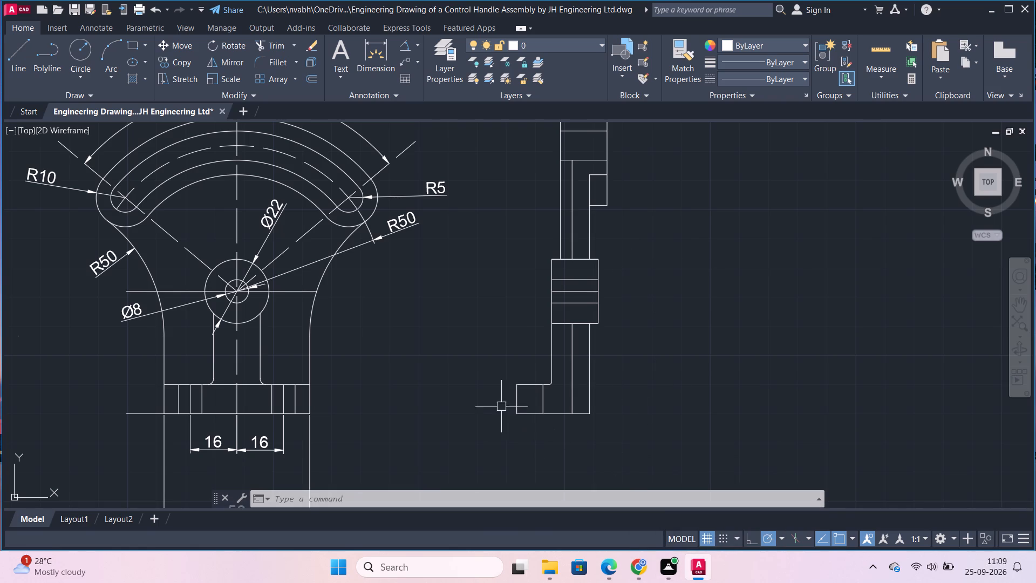
Stretch the base's top edge in the side view horizontally across the web and past its rear edge.
click(536, 385)
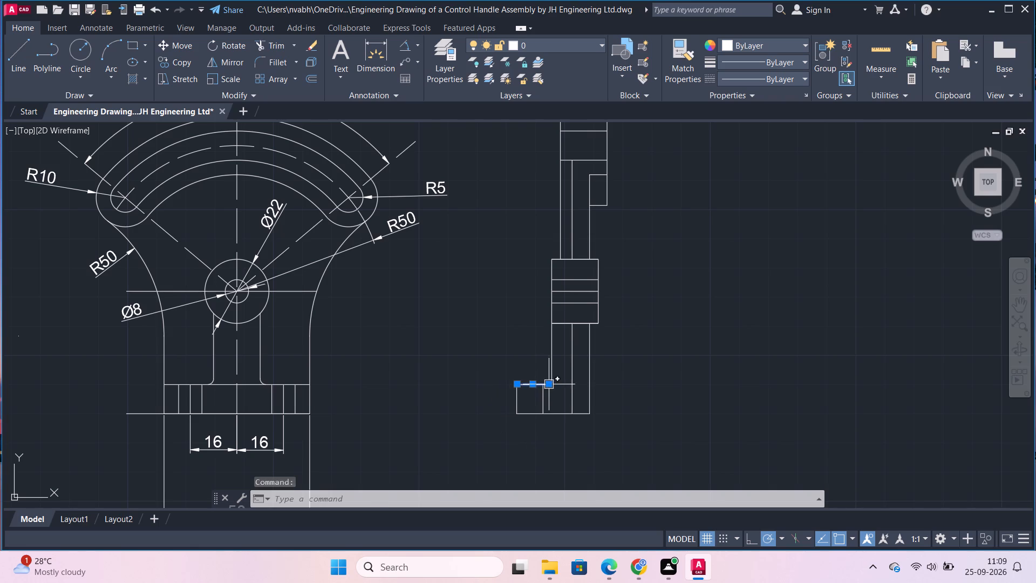
click(550, 387)
click(630, 382)
key(Escape)
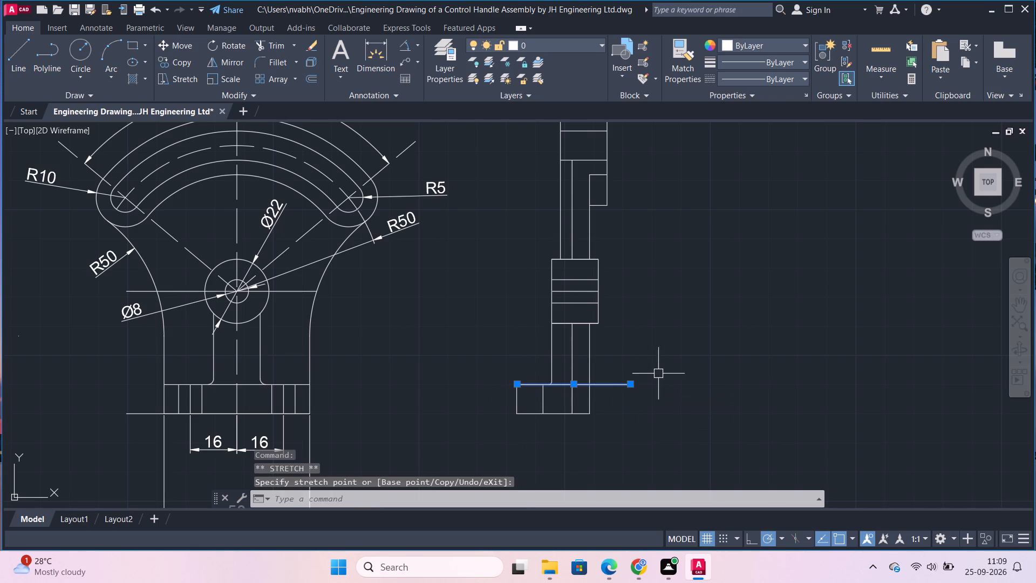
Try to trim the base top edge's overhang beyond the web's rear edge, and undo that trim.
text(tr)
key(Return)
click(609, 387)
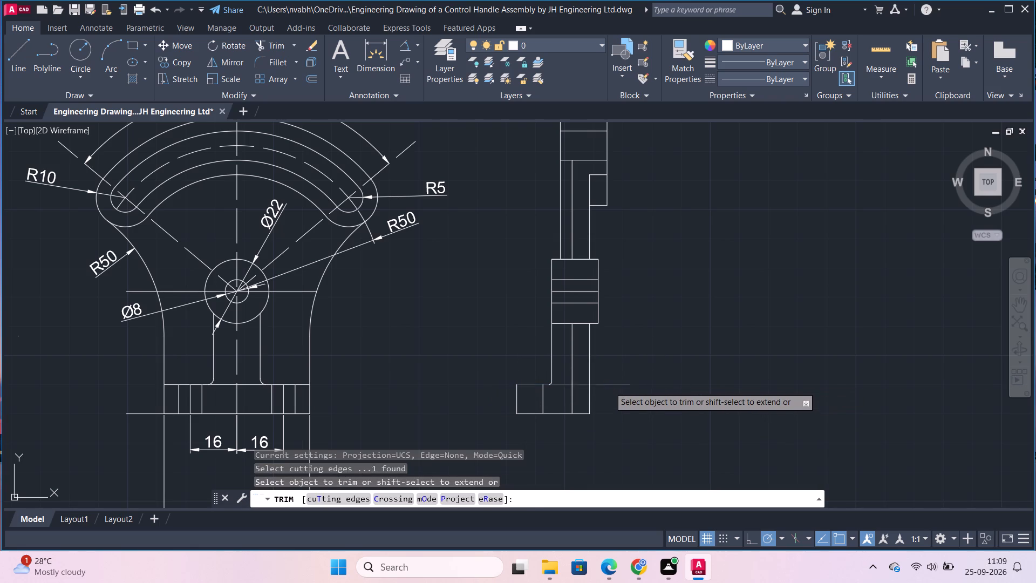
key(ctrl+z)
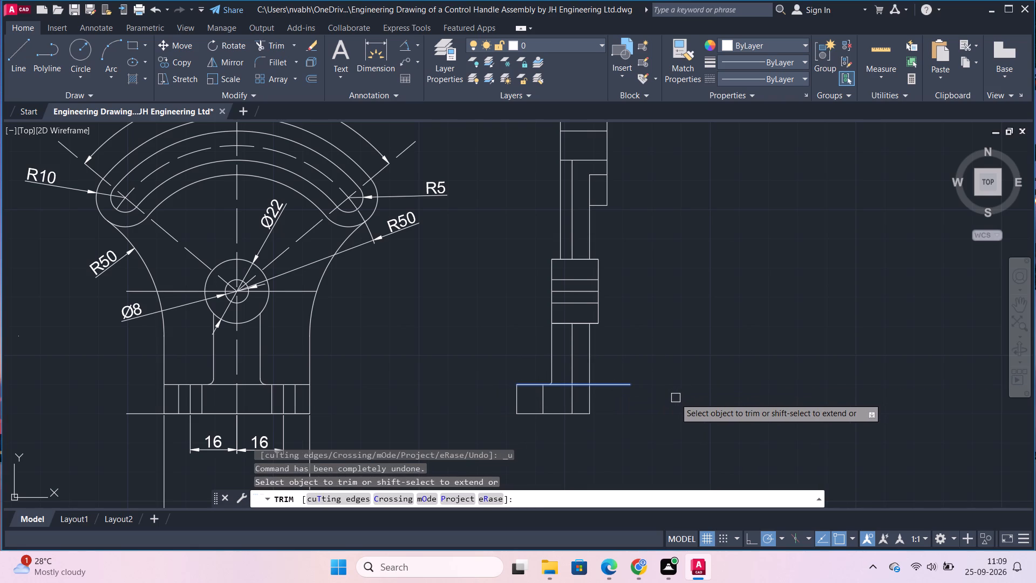
Trim the base's top edge beyond the web's inner vertical line in the side view, and that line's portion inside the base.
key(Escape)
text(tr)
key(Return)
click(612, 385)
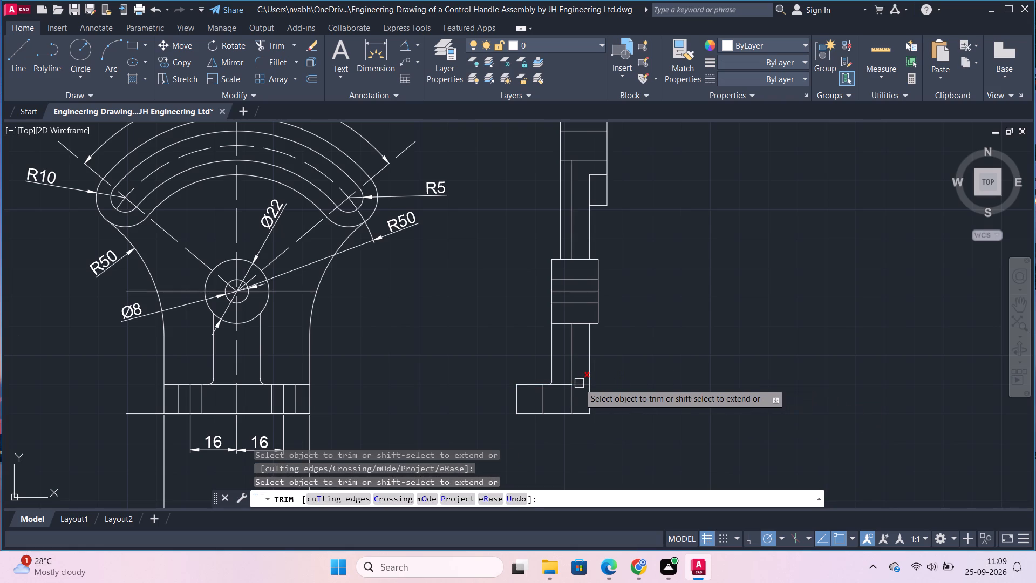
click(579, 383)
click(575, 395)
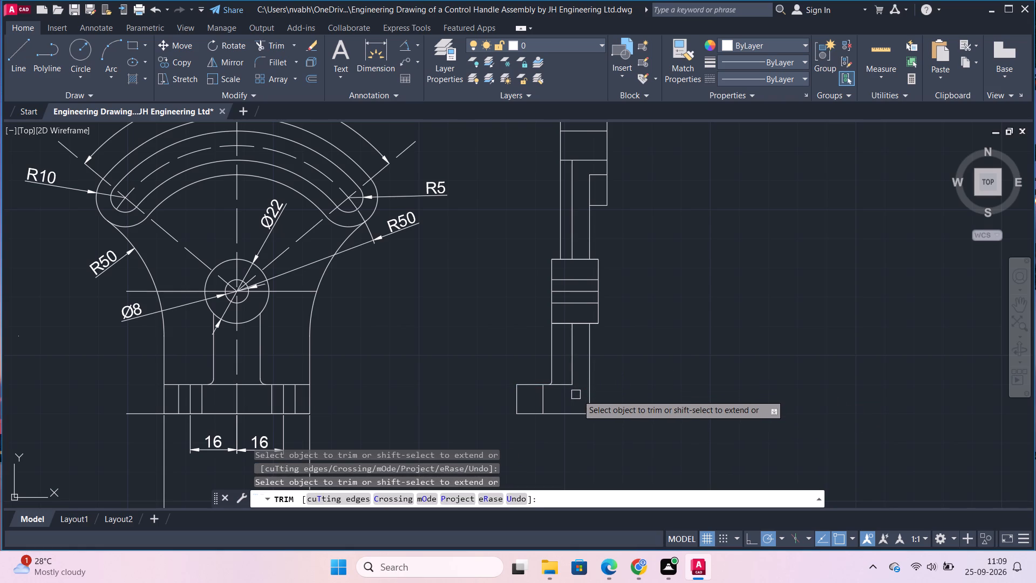
Trim the inner vertical line out of the side view's upper web, between the slot's lower horizontal line and the hub.
scroll(634, 348, down, 2)
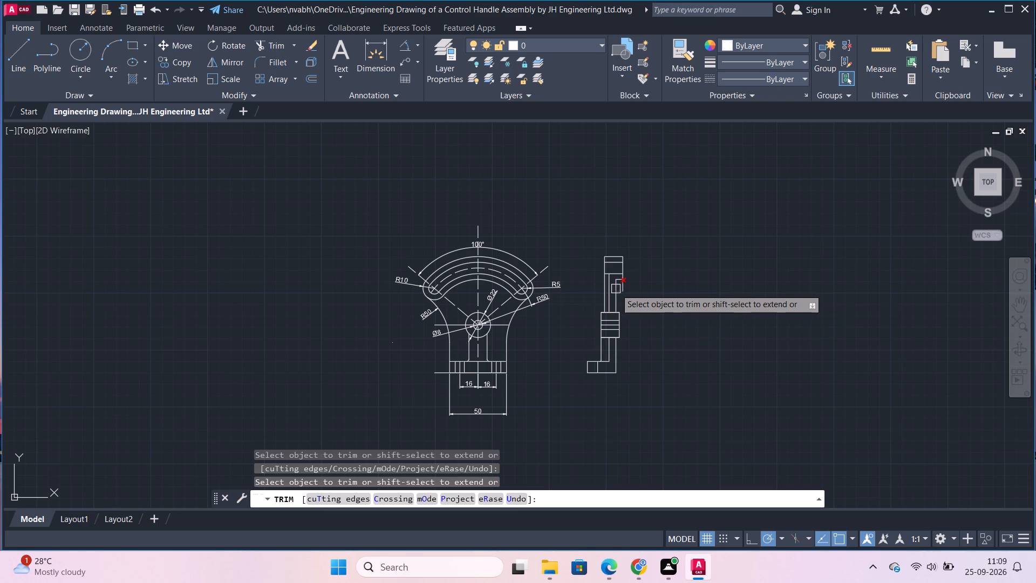
scroll(636, 315, up, 2)
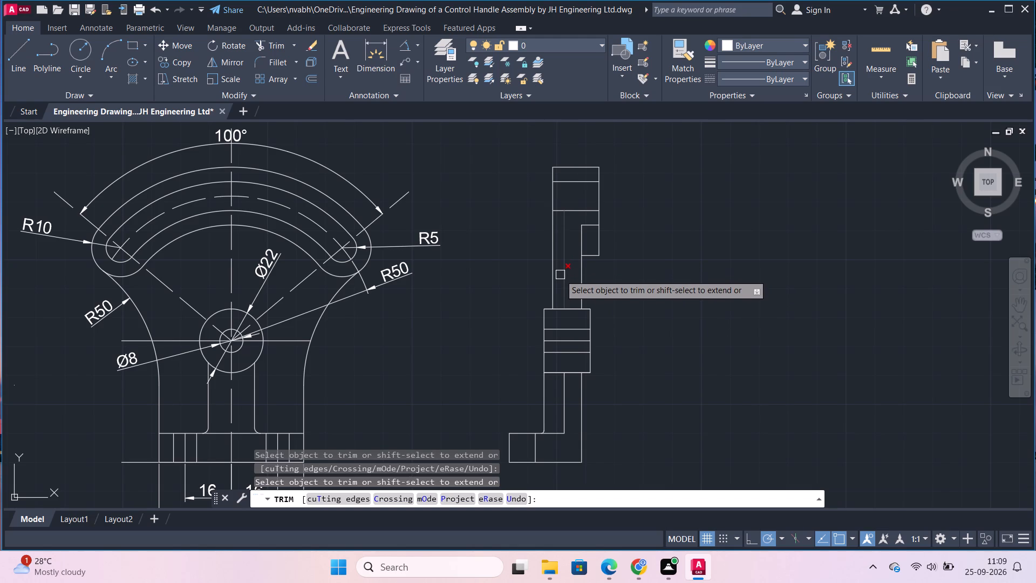
click(561, 273)
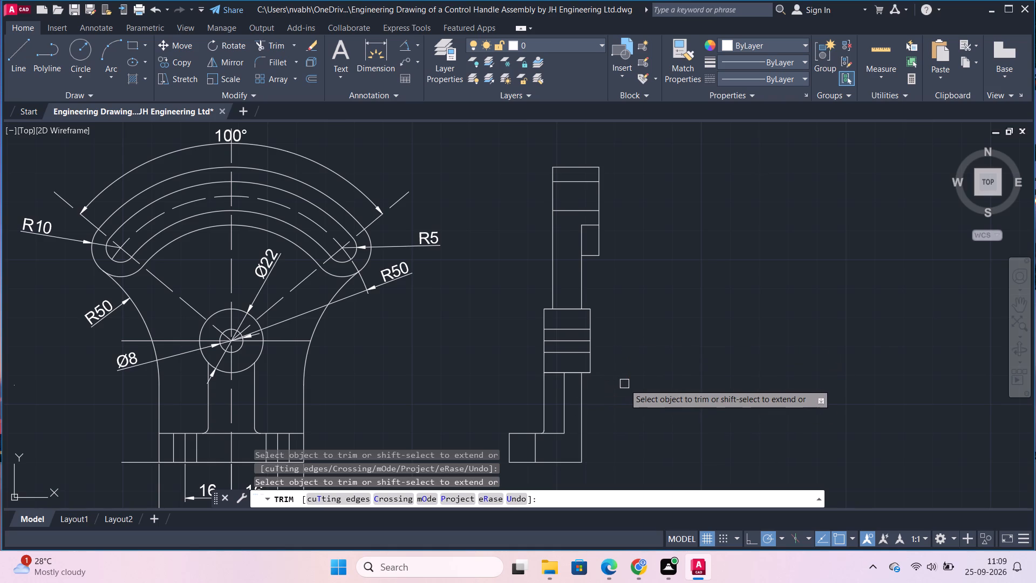
key(Escape)
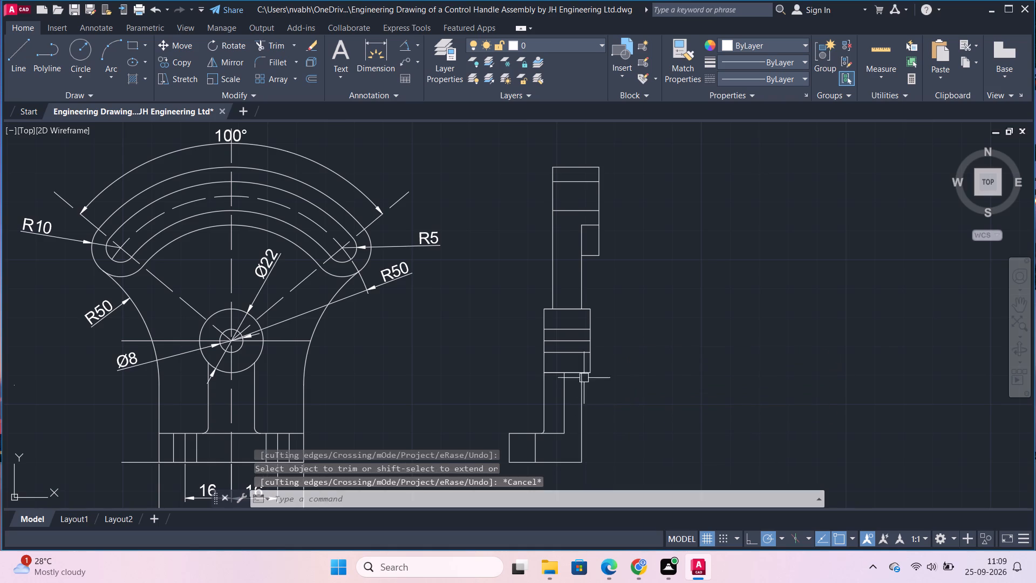
Stretch the front vertical edge of the side view's head and upper web down through the hub to just below the base's top edge.
click(554, 287)
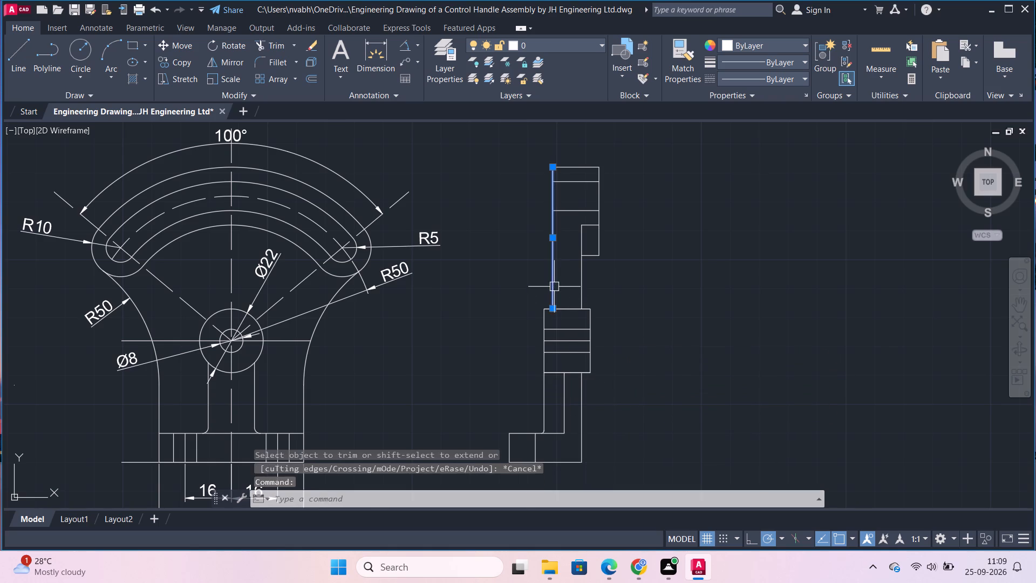
click(554, 311)
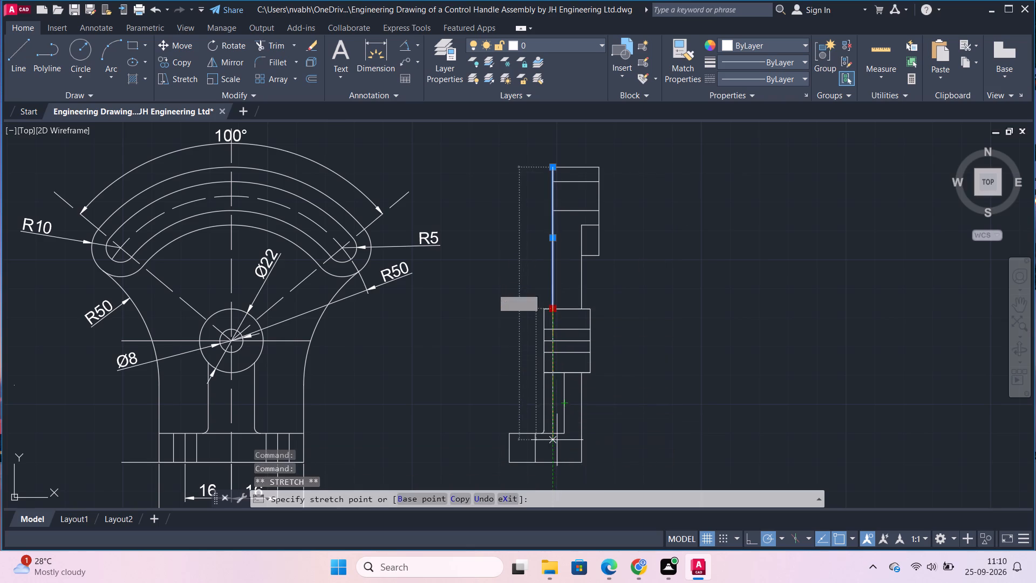
click(555, 443)
key(Escape)
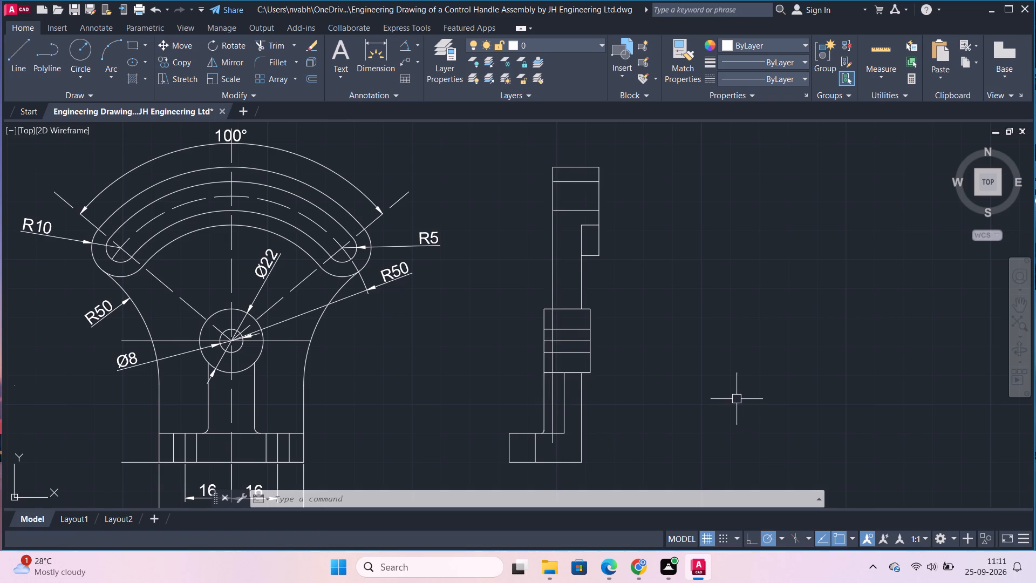
key(Escape)
Trim the old inner vertical line out of the side view's lower web, between the hub and the base.
text(tr)
key(Return)
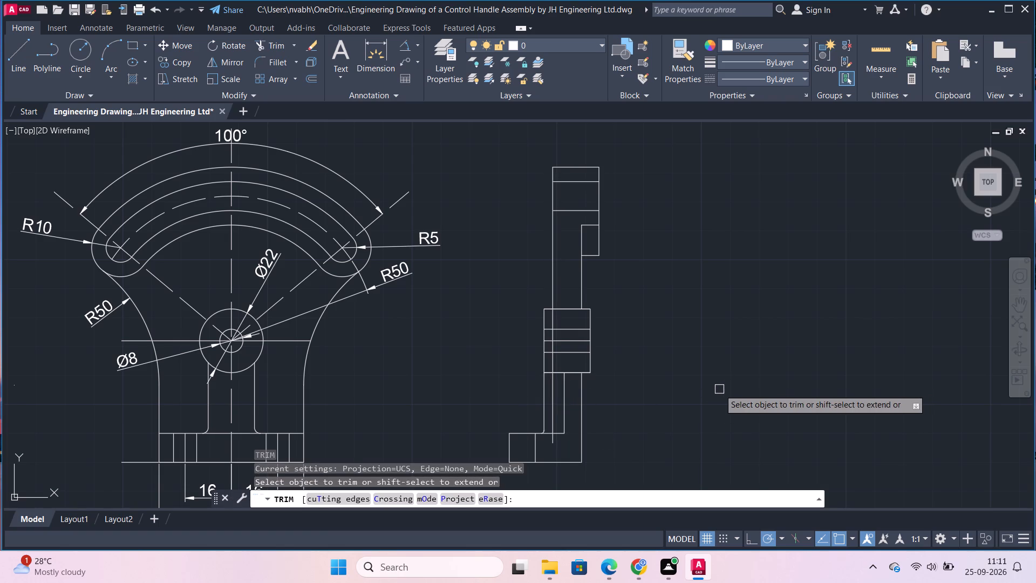
click(562, 403)
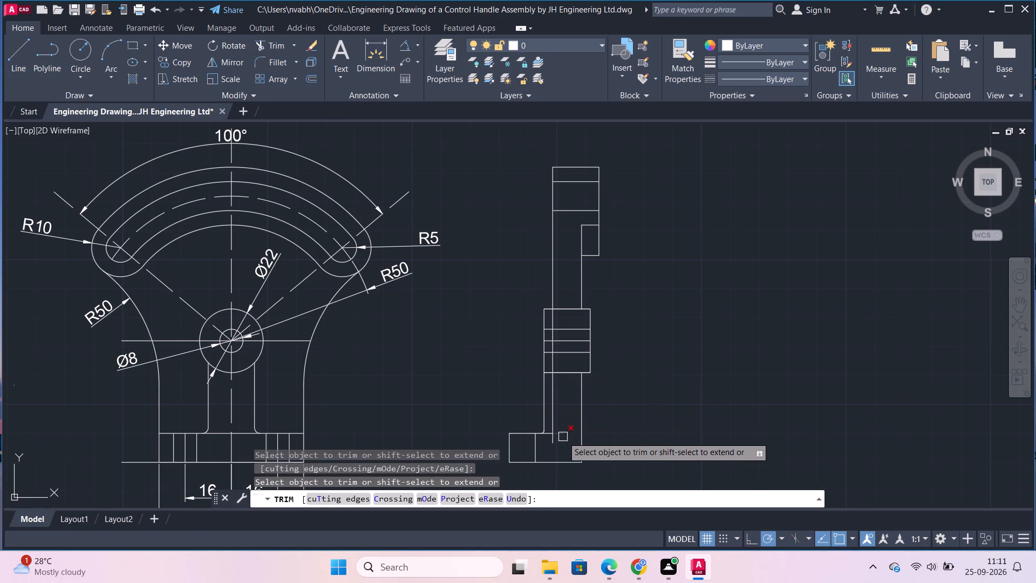
Trim the stretched vertical line below the base's top edge and in every section where it crosses the hub.
click(555, 444)
scroll(555, 326, up, 1)
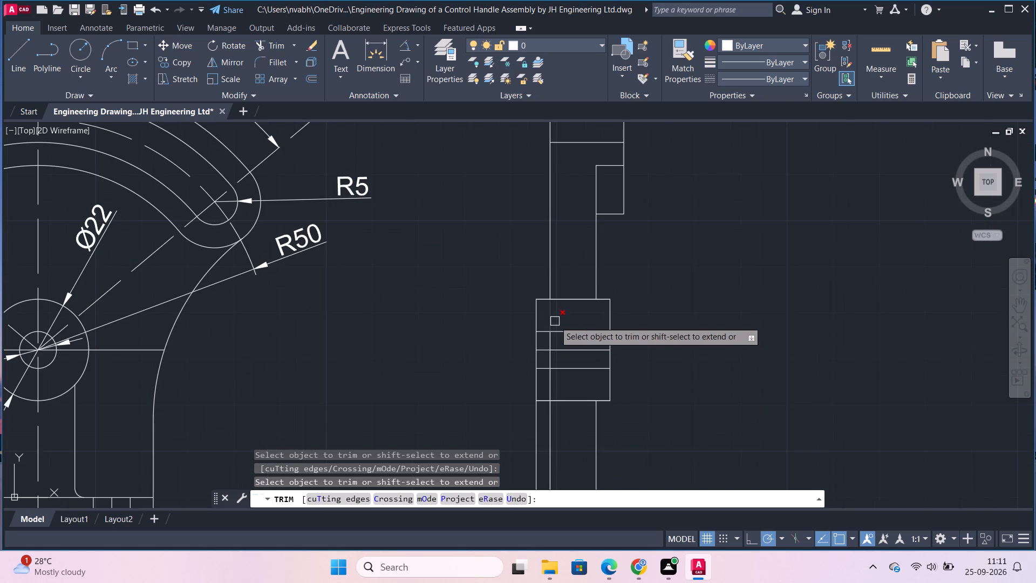
click(555, 321)
click(551, 338)
click(551, 352)
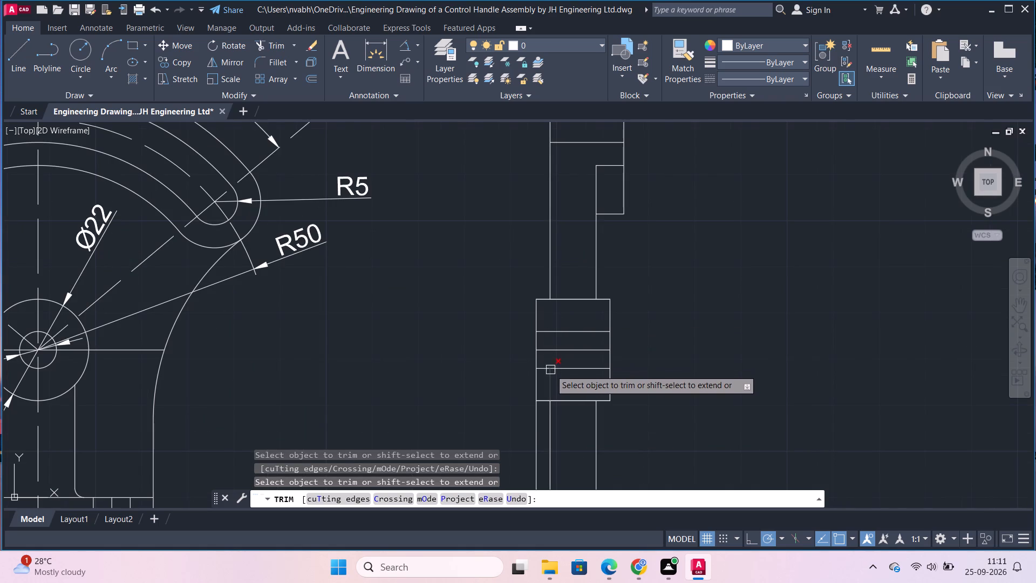
click(550, 374)
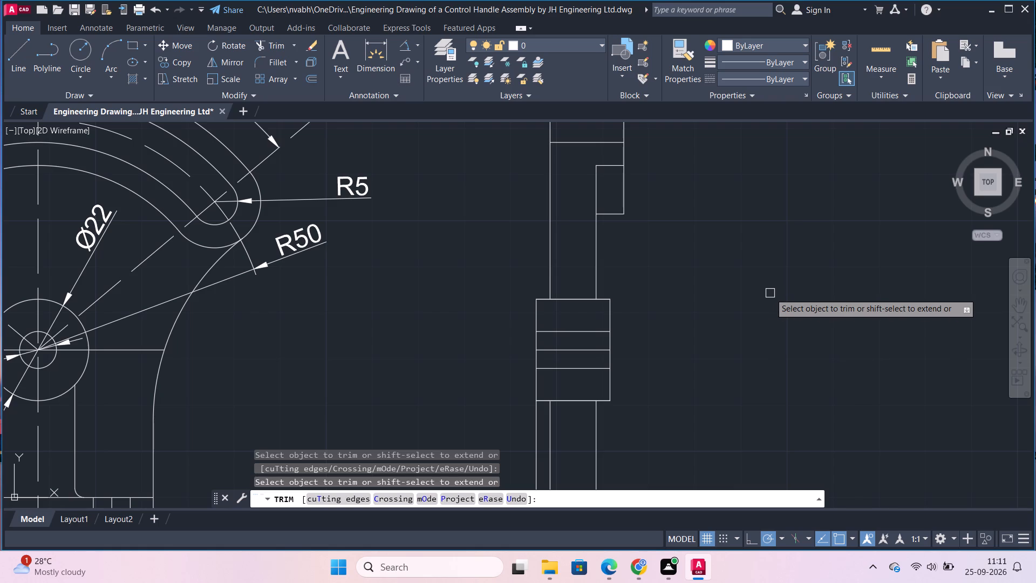
scroll(703, 313, down, 1)
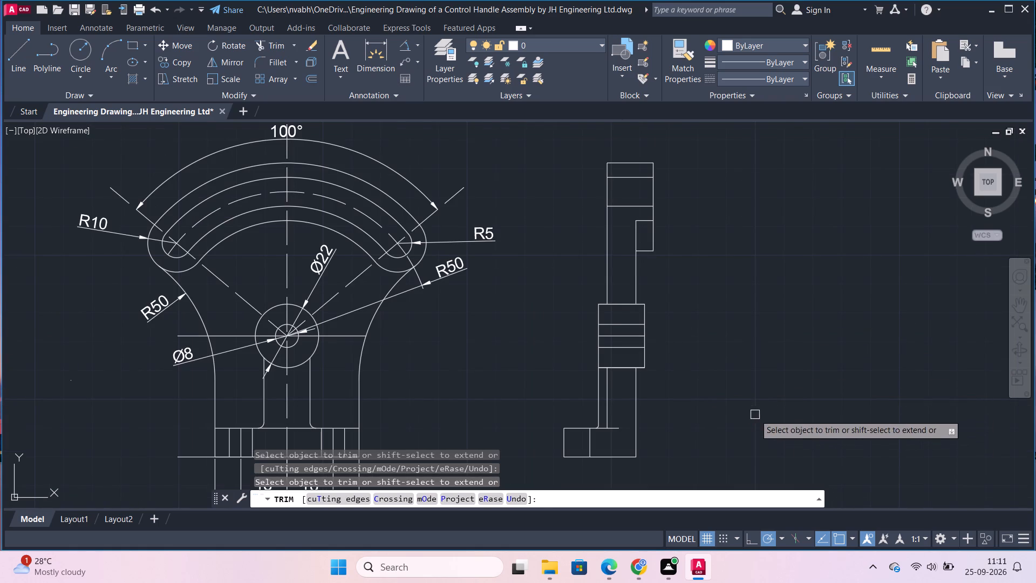
scroll(735, 409, up, 1)
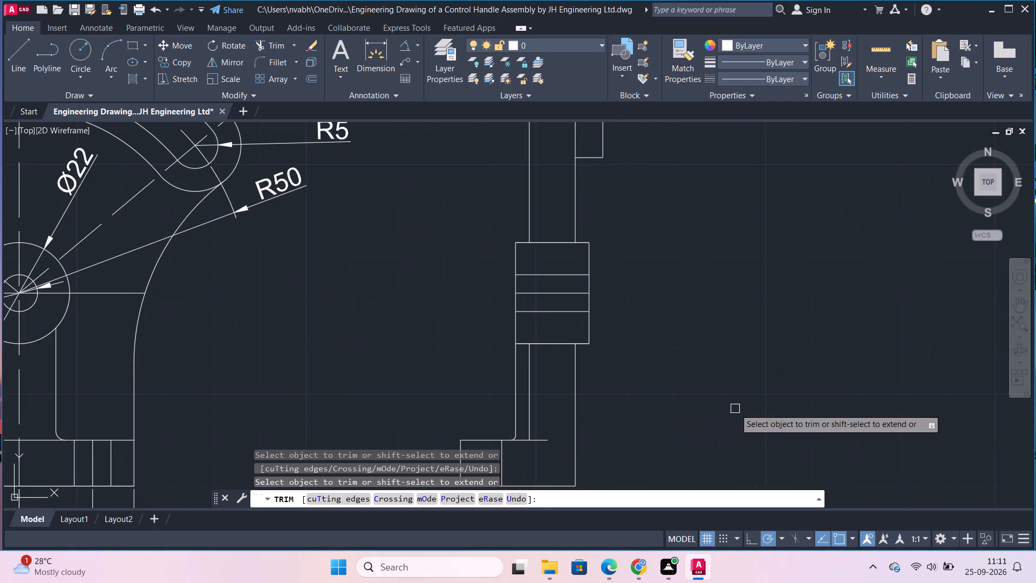
middle_drag(699, 421, 726, 315)
key(Escape)
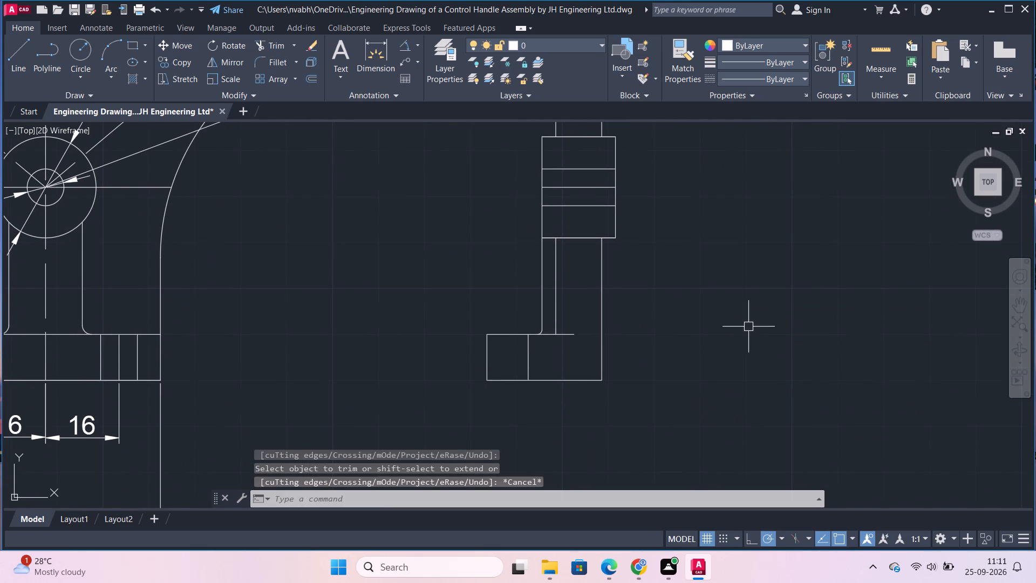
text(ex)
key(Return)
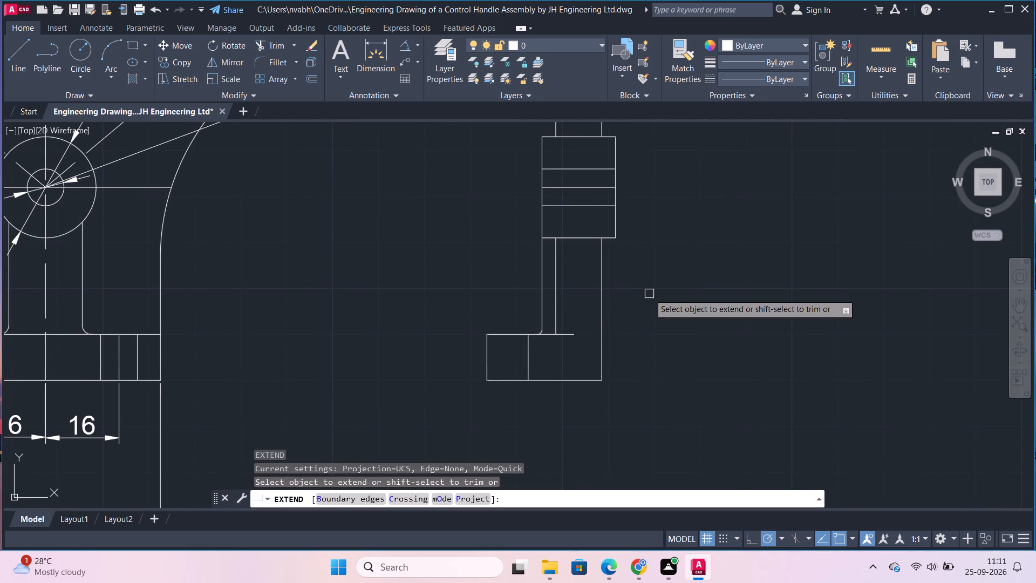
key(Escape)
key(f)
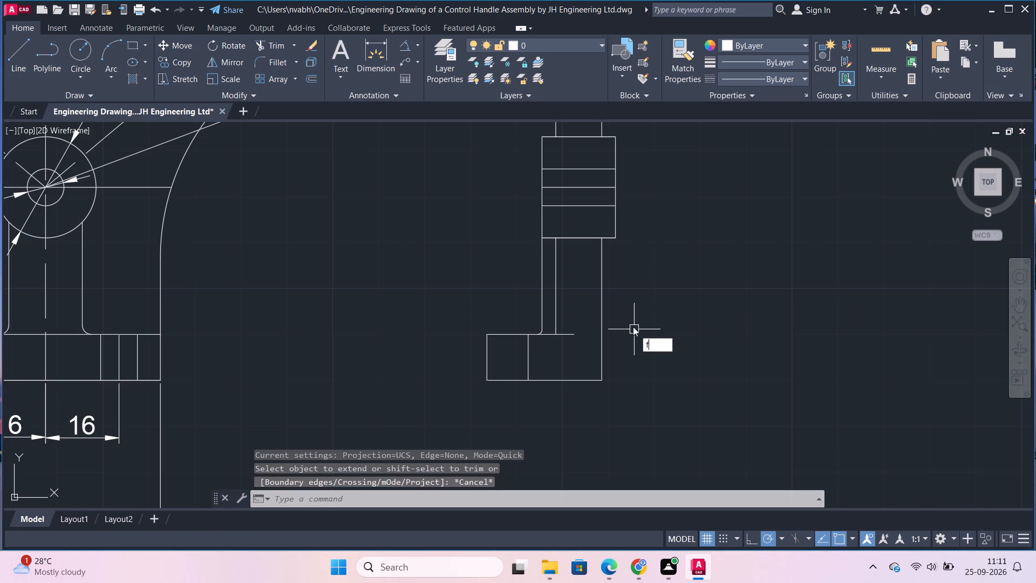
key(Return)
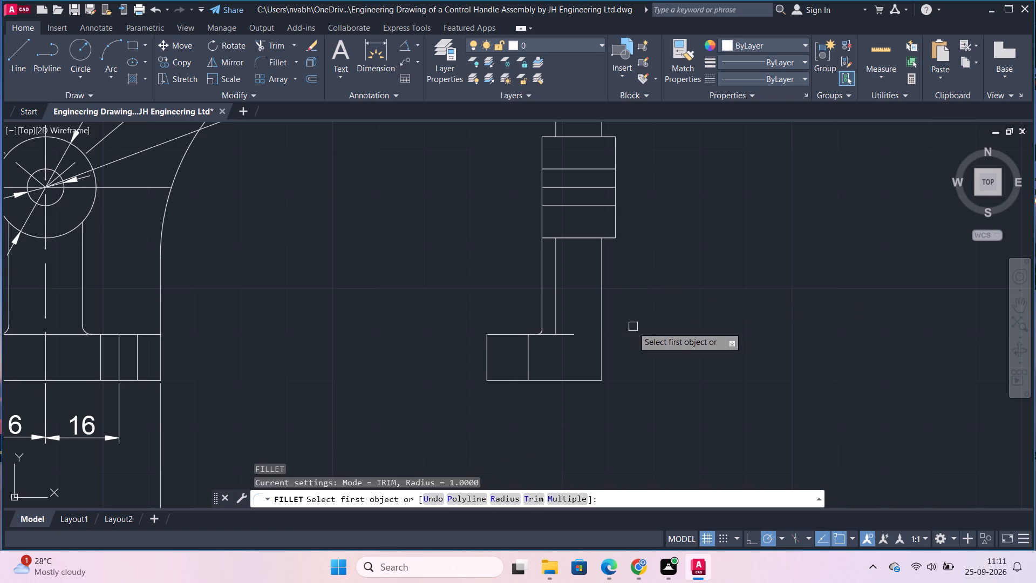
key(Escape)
Trim the base top edge's overhang beyond the new inner vertical line of the side view's lower web.
text(tr)
key(Return)
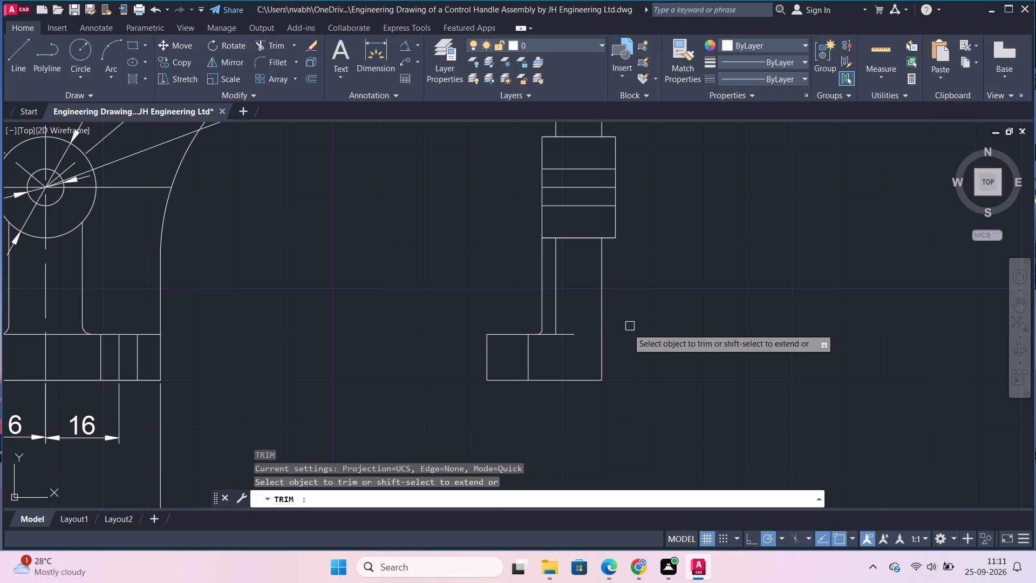
click(571, 332)
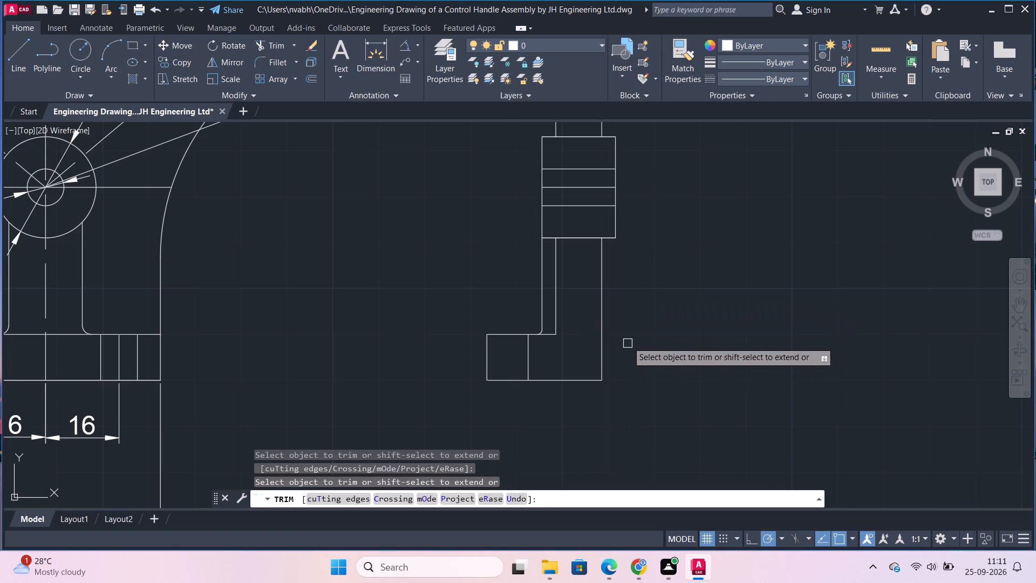
scroll(628, 338, down, 2)
middle_drag(698, 251, 682, 275)
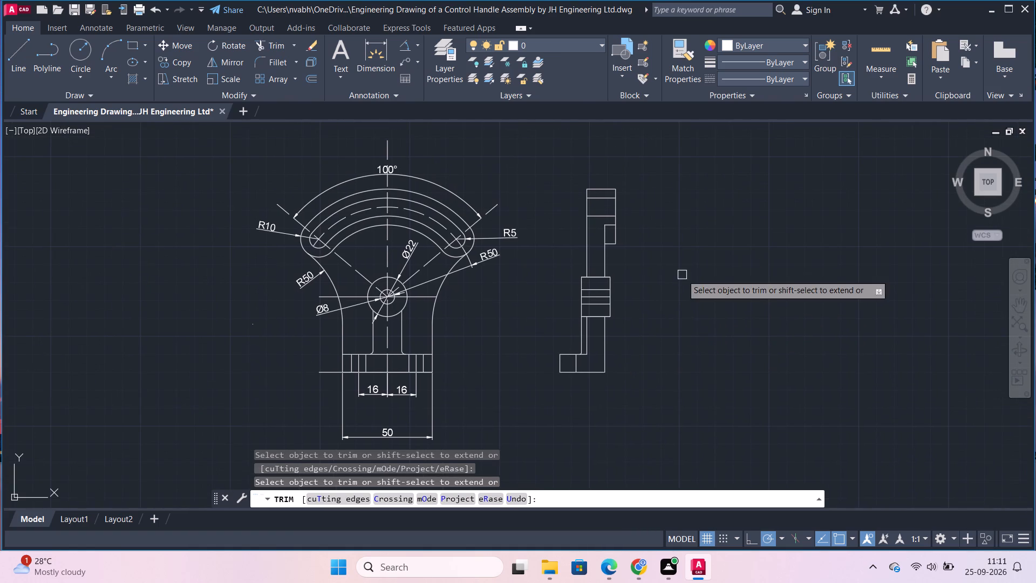
key(Escape)
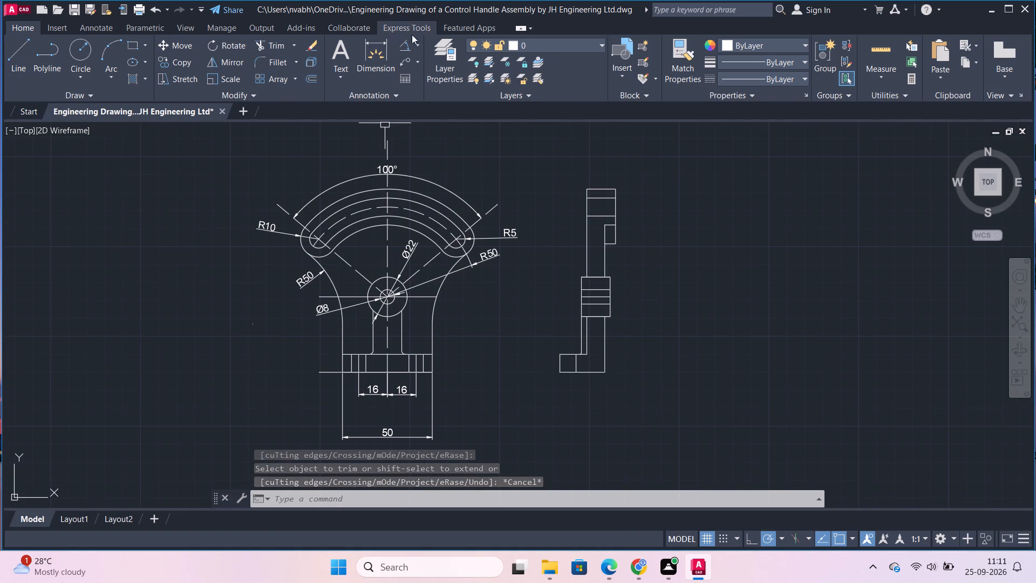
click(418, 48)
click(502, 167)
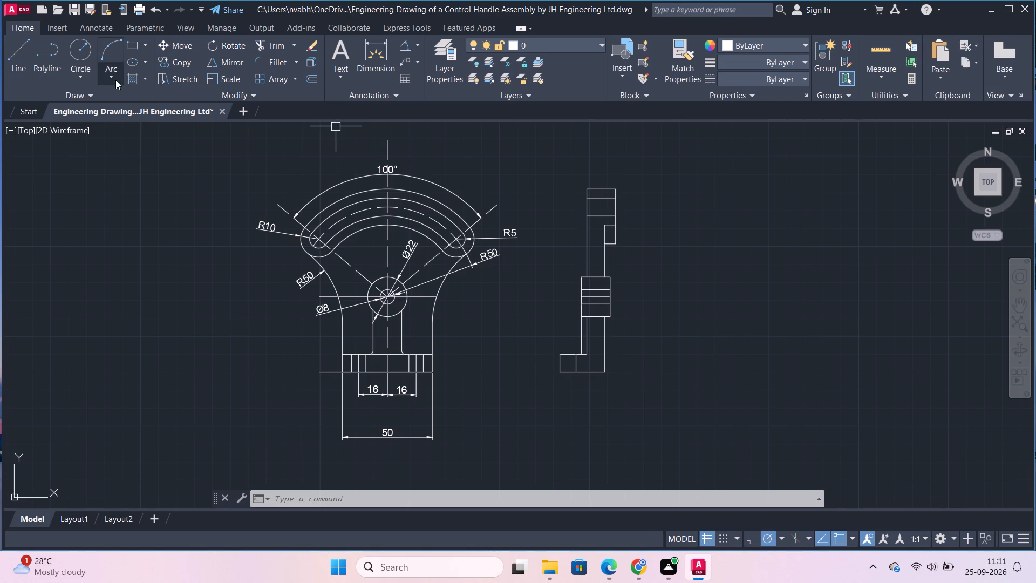
Hatch the side view's head above the slot and the region from below the slot down to the hub with ANSI31.
click(134, 78)
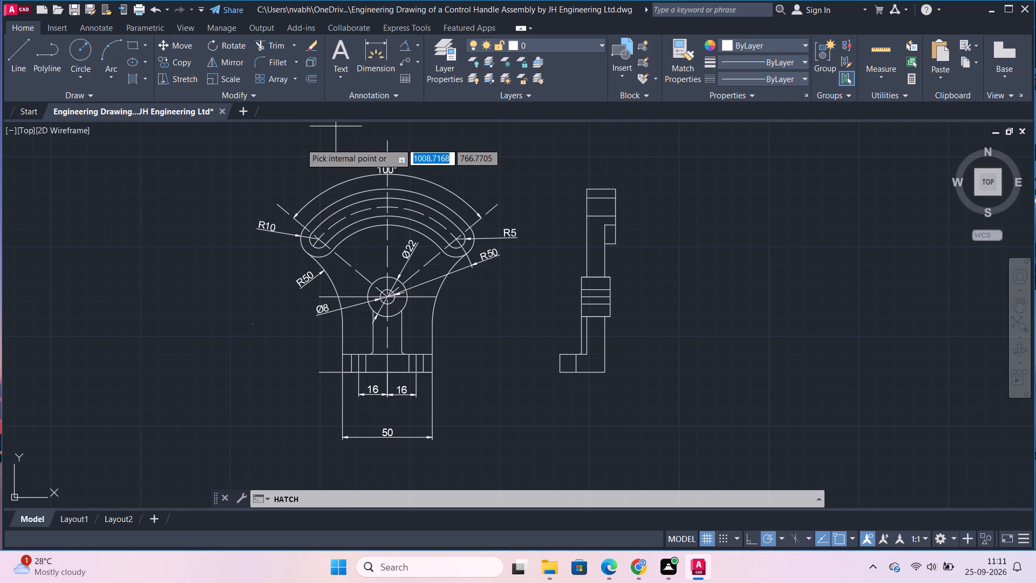
click(232, 61)
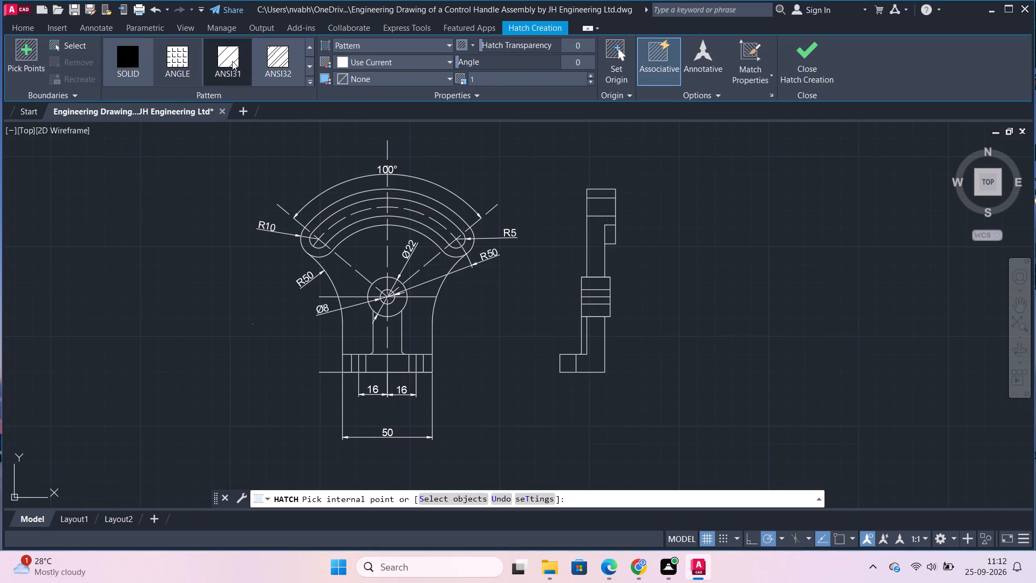
click(603, 197)
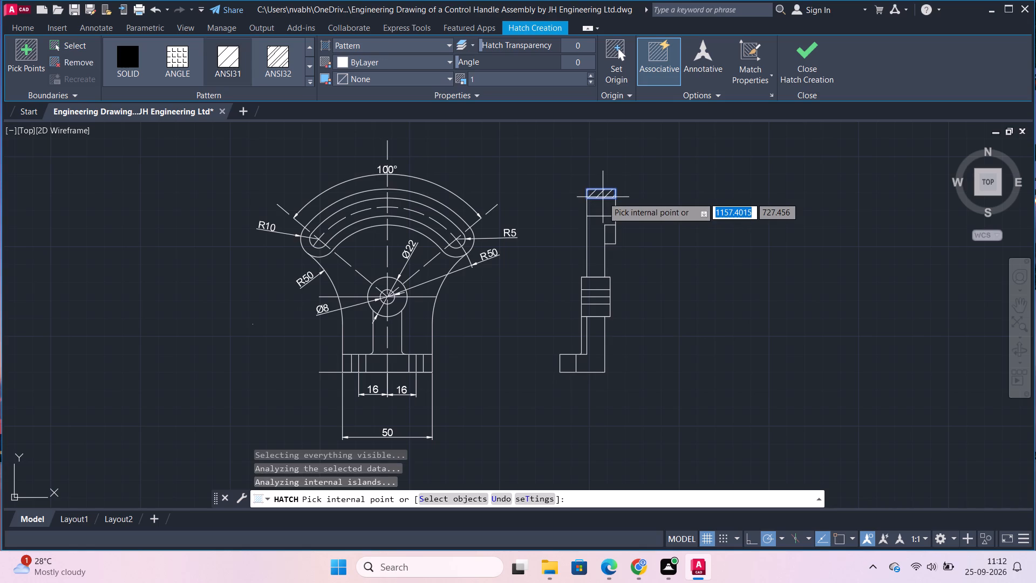
click(598, 244)
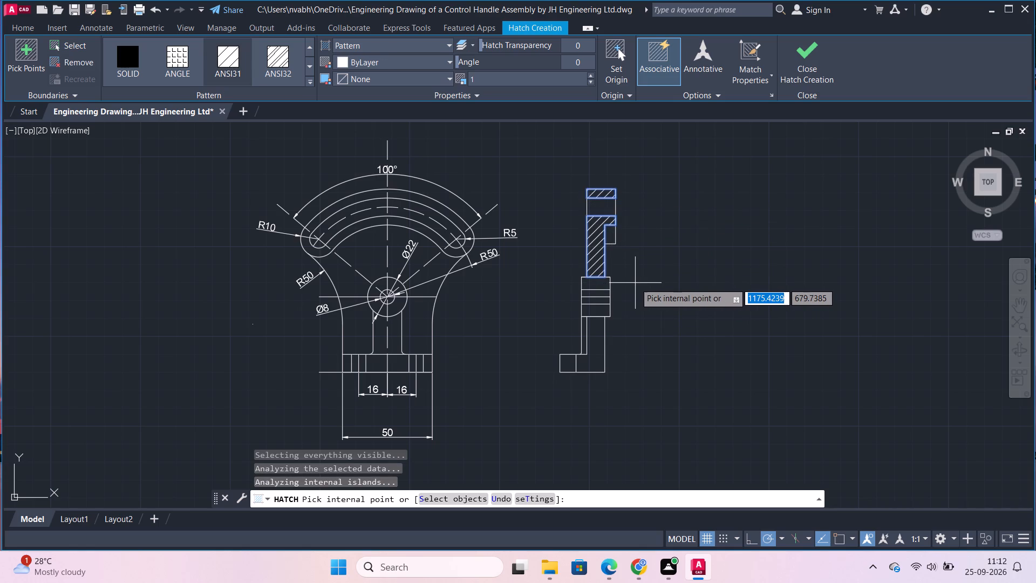
key(Escape)
Trim the side view hub's top edge where the hatched upper web meets it.
scroll(625, 281, up, 1)
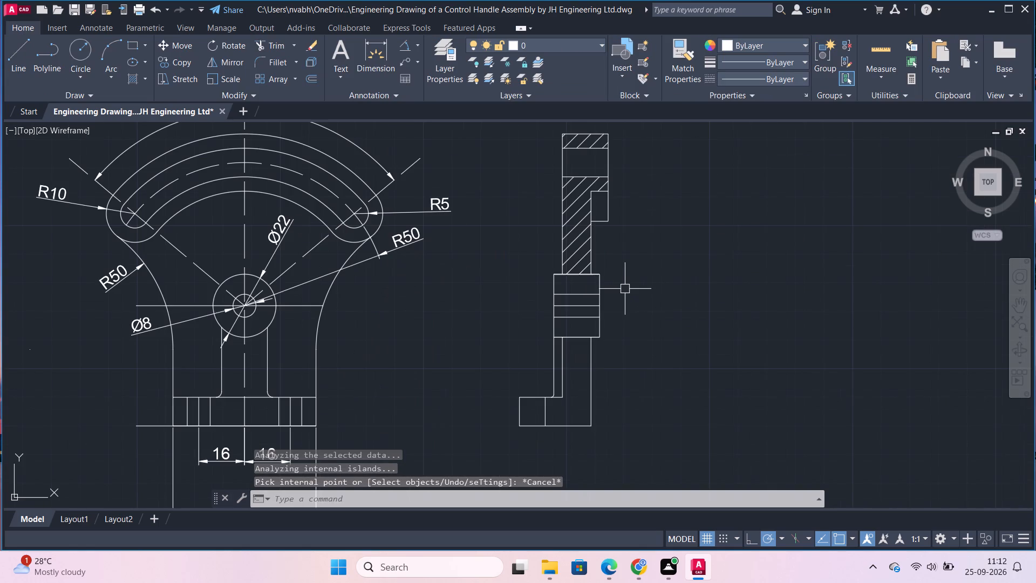
text(tr)
key(Return)
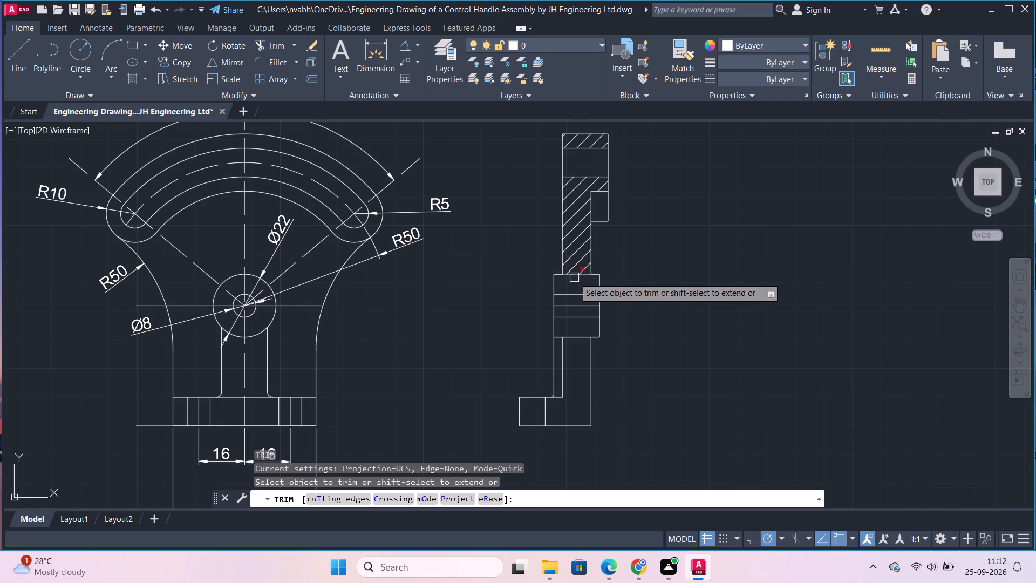
click(574, 276)
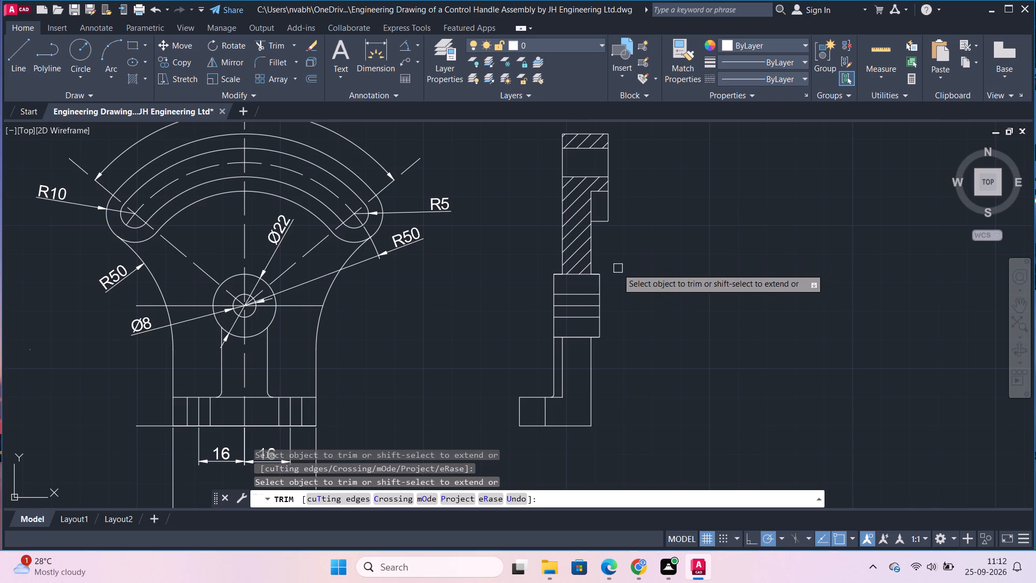
Trim the side view hub's bottom edge between the lower web's inner vertical line and its rear edge.
scroll(579, 276, up, 4)
scroll(572, 266, down, 3)
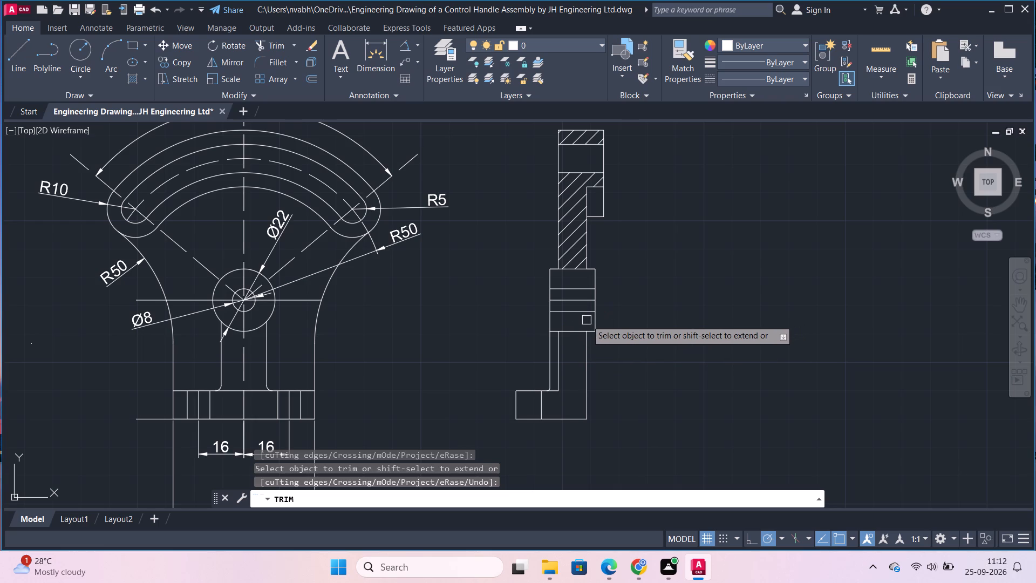
click(569, 332)
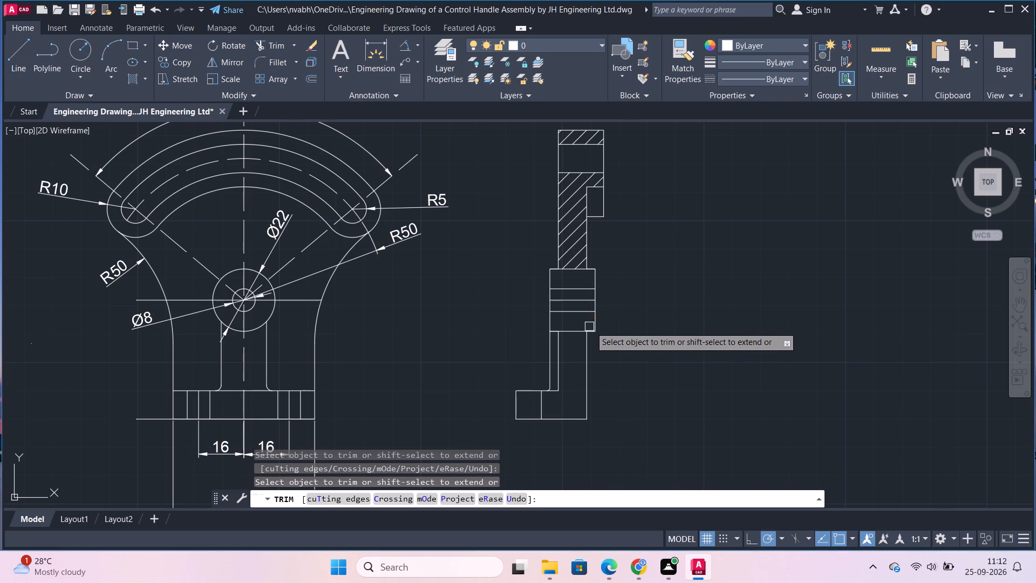
click(575, 333)
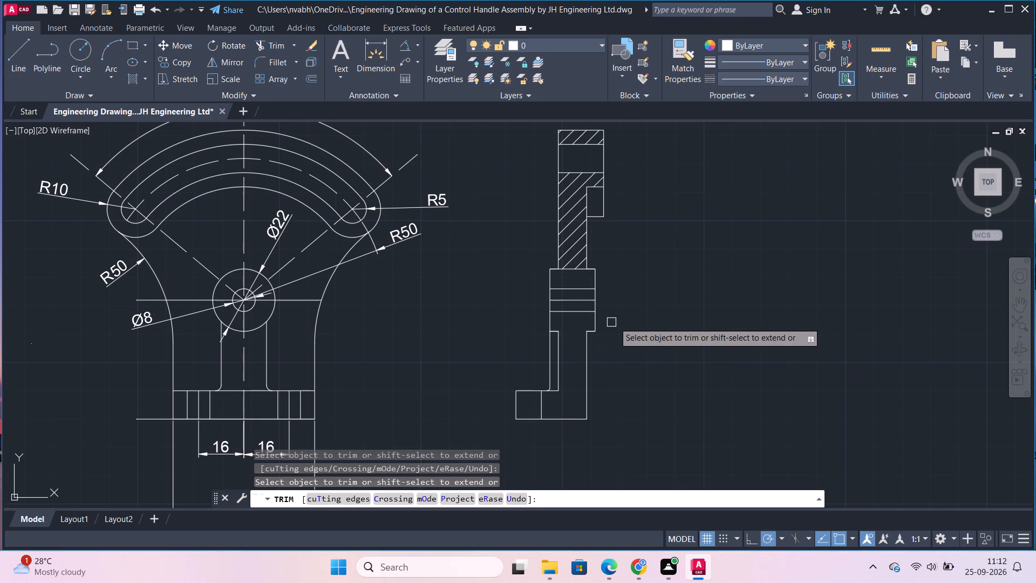
Fillet the side view corner between the hub's bottom edge and the lower web's rear edge with radius 1.
key(Escape)
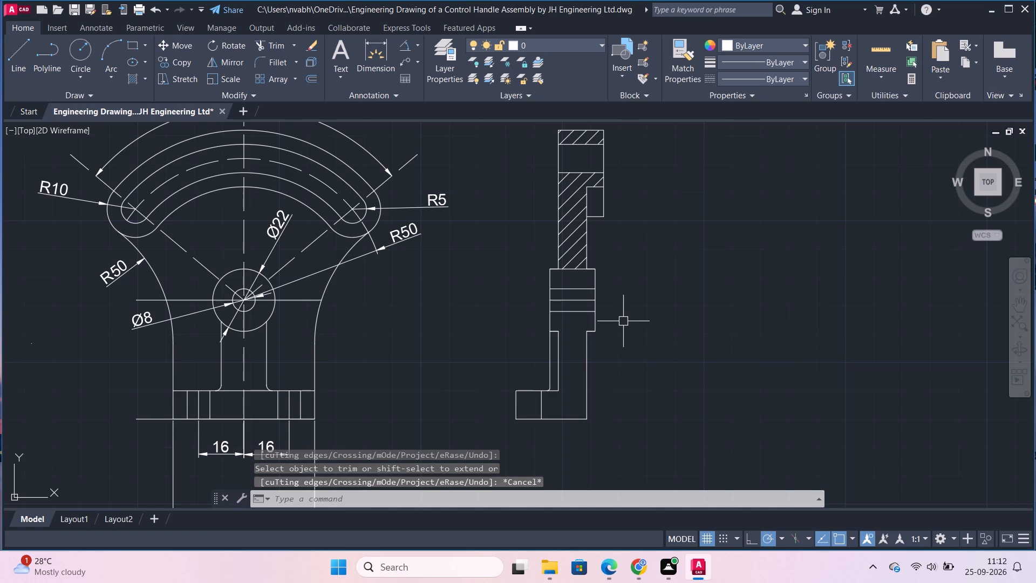
key(f)
key(Return)
key(r)
key(Return)
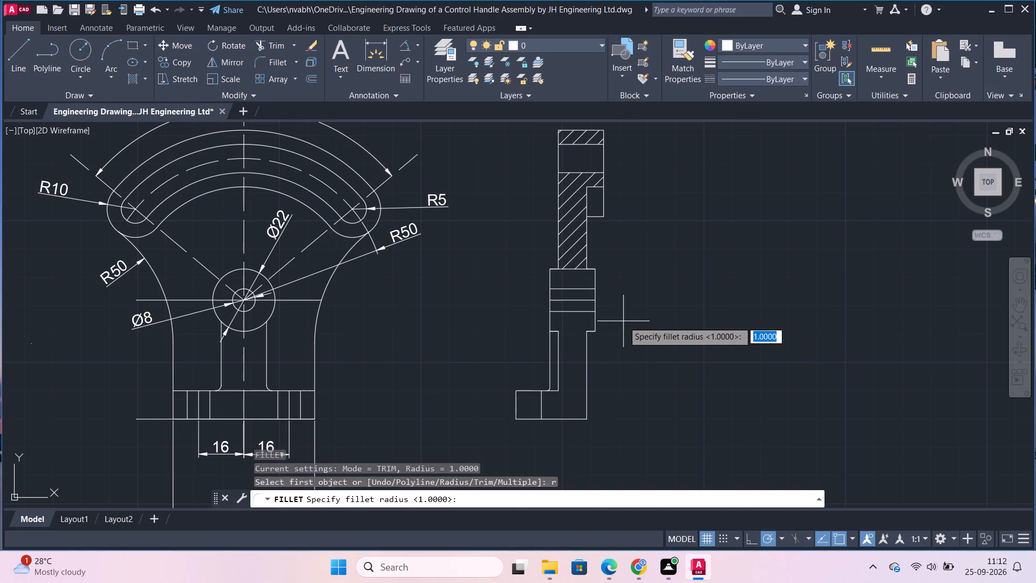
key(Return)
click(564, 506)
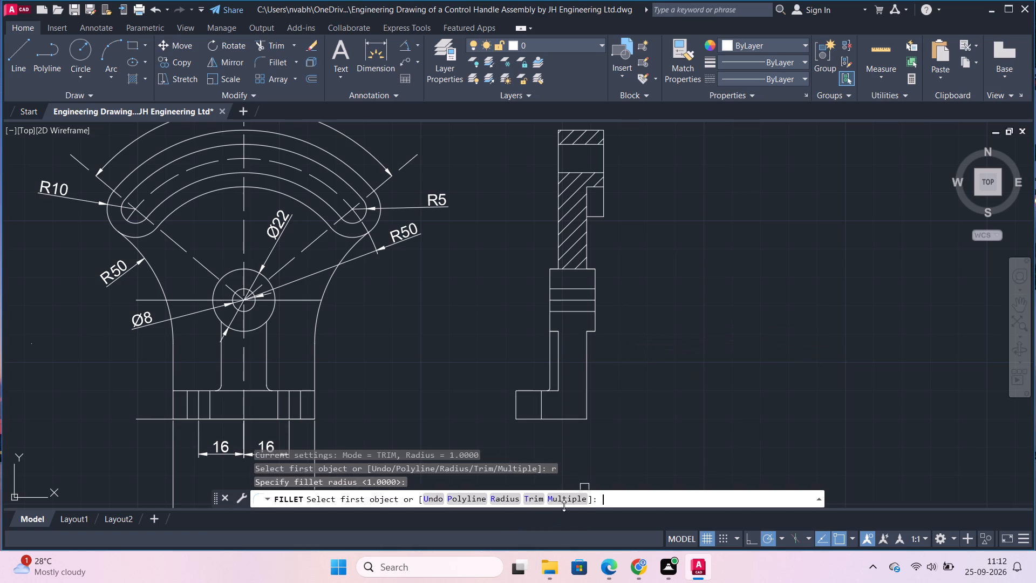
click(564, 501)
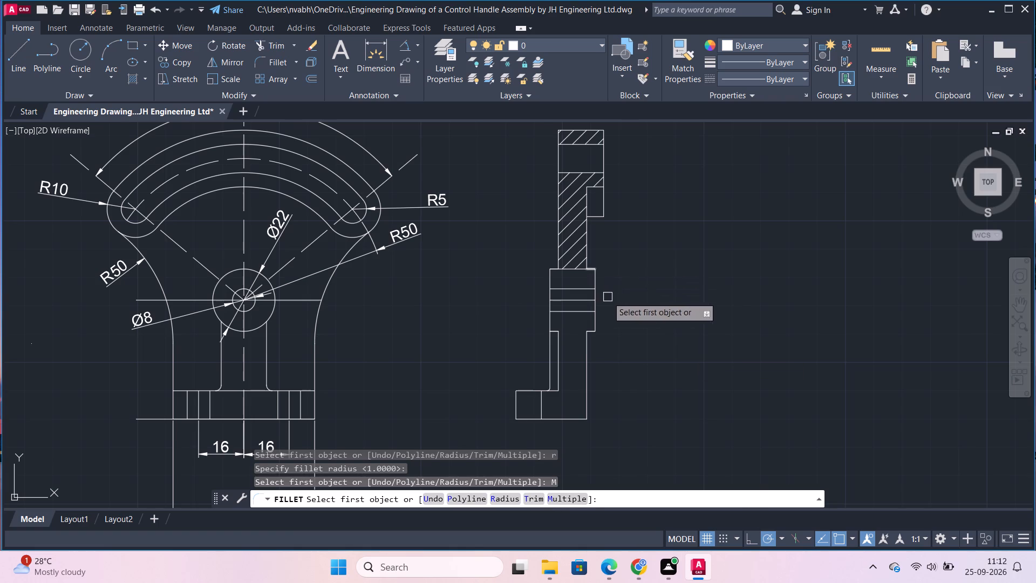
scroll(609, 331, up, 3)
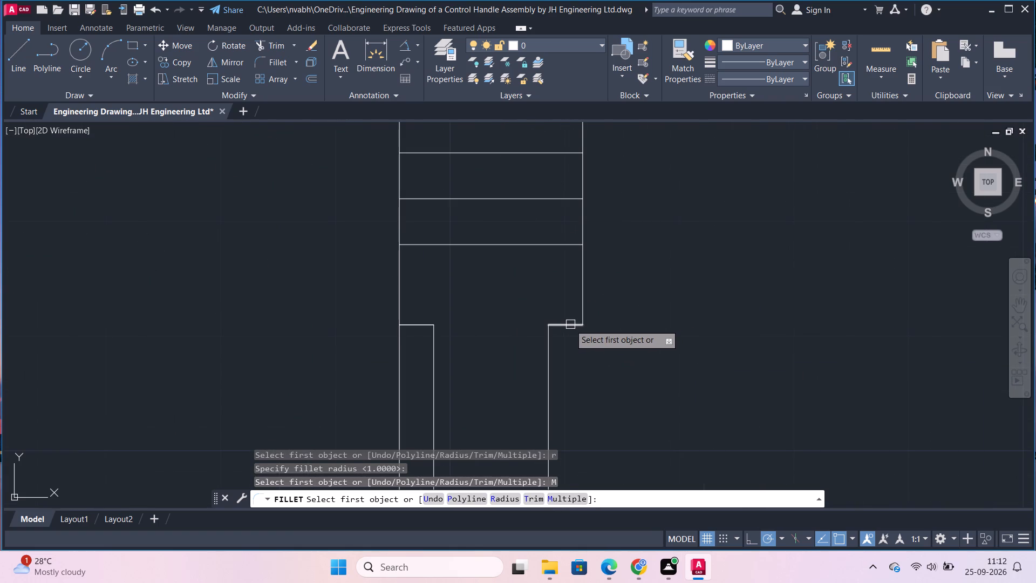
click(570, 324)
click(549, 344)
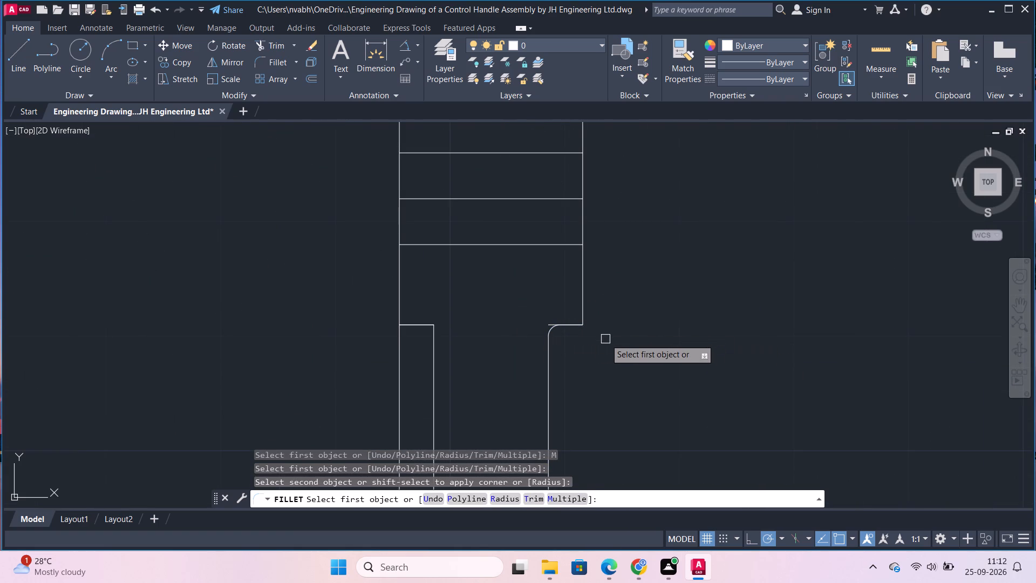
Fillet the side view corner between the hub's bottom edge and the lower web's inner vertical line with radius 1.
key(space)
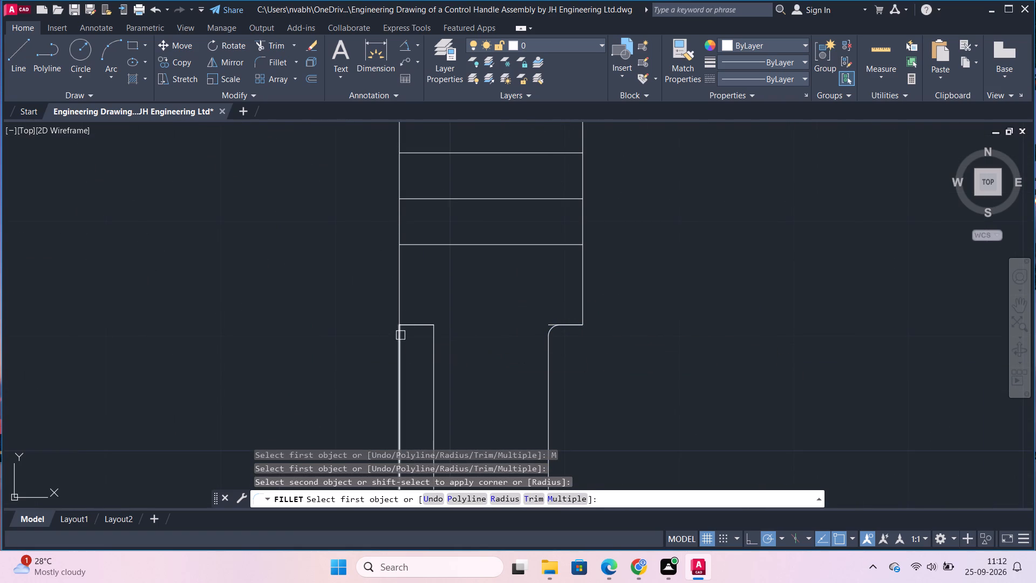
click(422, 327)
click(430, 340)
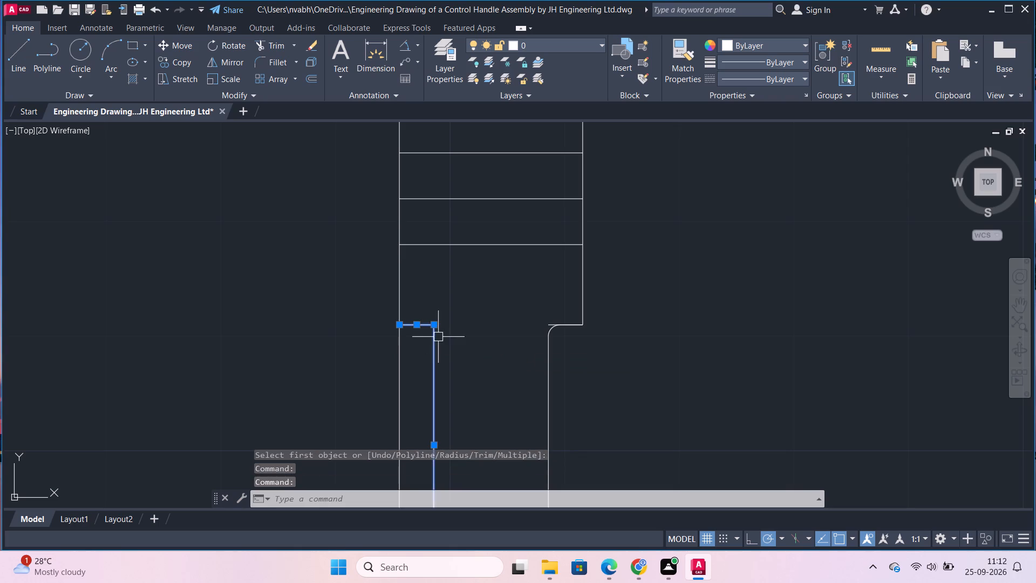
key(space)
click(426, 328)
click(434, 339)
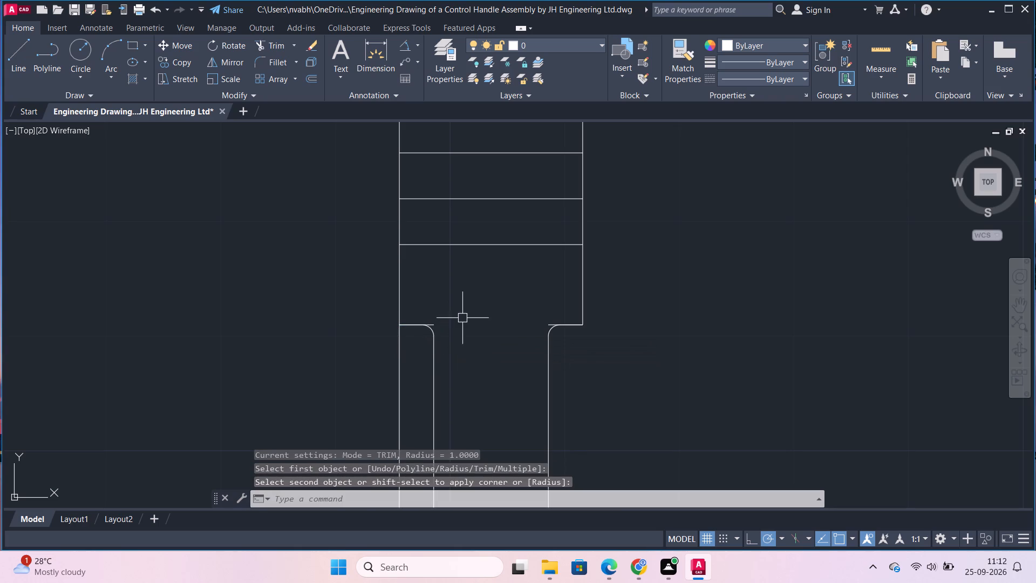
Trim the two hub bottom edge stubs that extend past the new fillets at the lower web.
scroll(462, 318, up, 2)
text(tr)
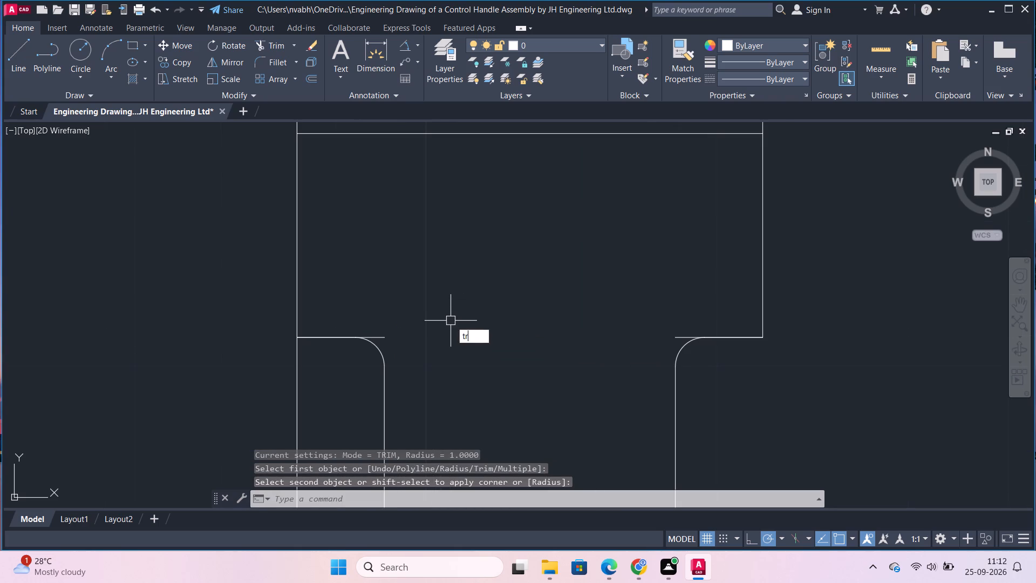
key(Return)
click(379, 335)
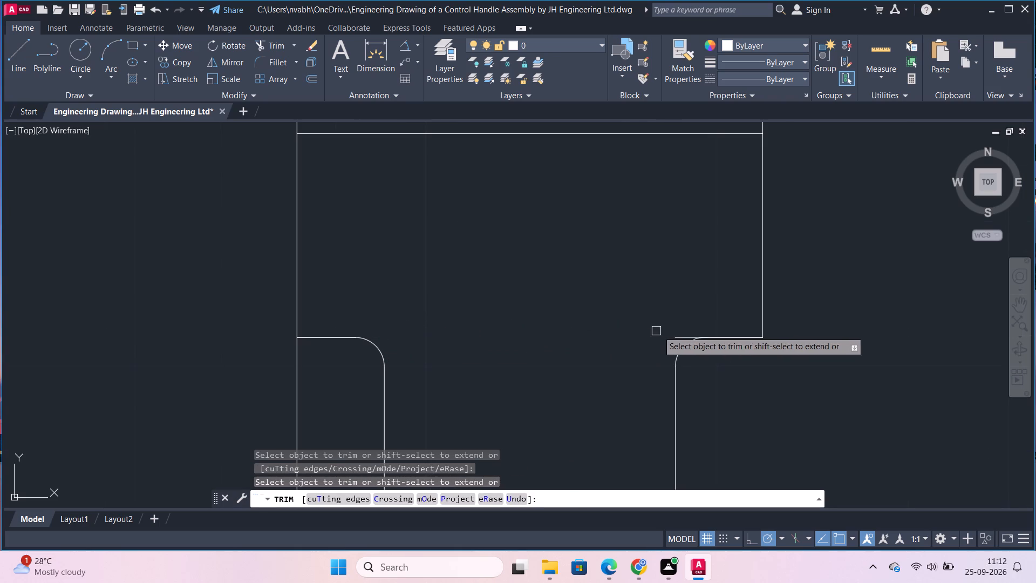
click(678, 335)
scroll(569, 307, down, 2)
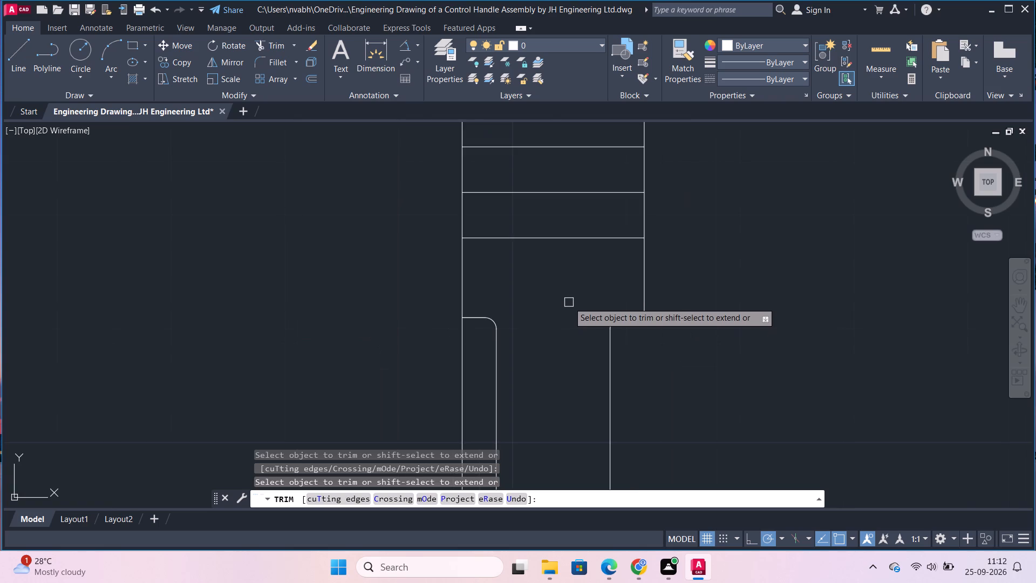
scroll(575, 293, down, 2)
middle_drag(636, 239, 684, 391)
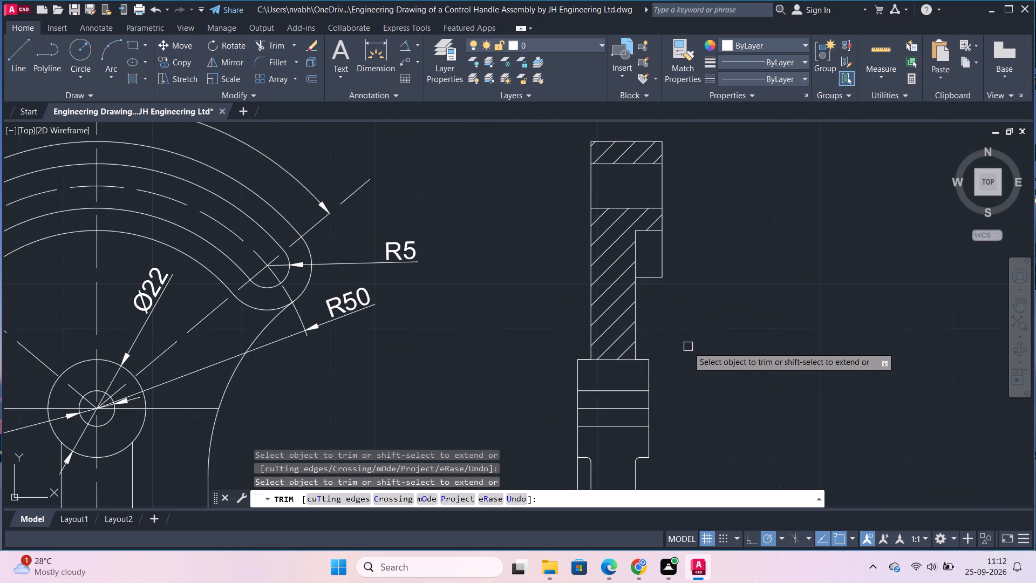
scroll(687, 347, up, 2)
key(Escape)
Fillet both side view corners where the hatched upper web meets the hub's top edge with radius 1.
key(f)
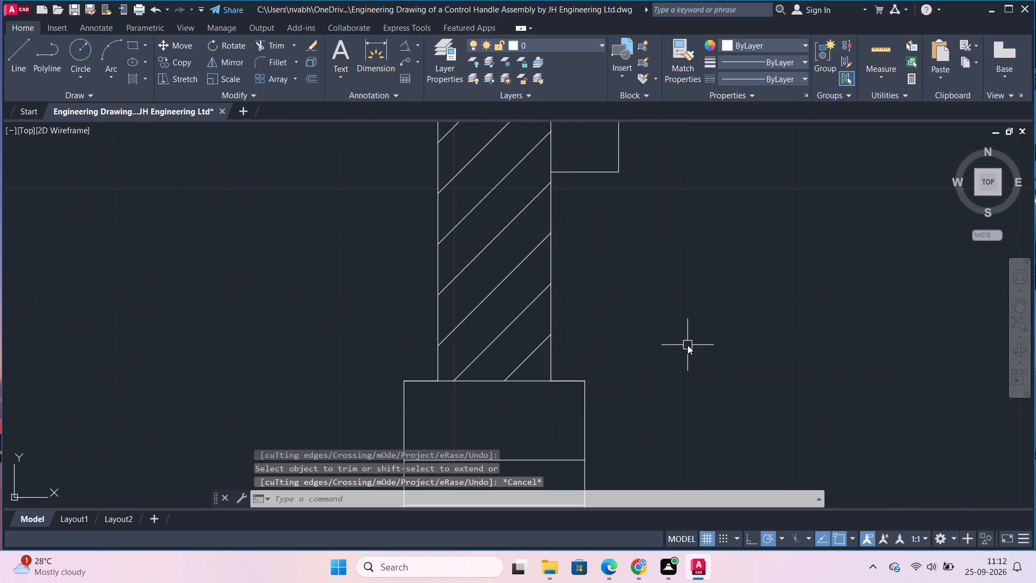
key(Return)
key(r)
key(Return)
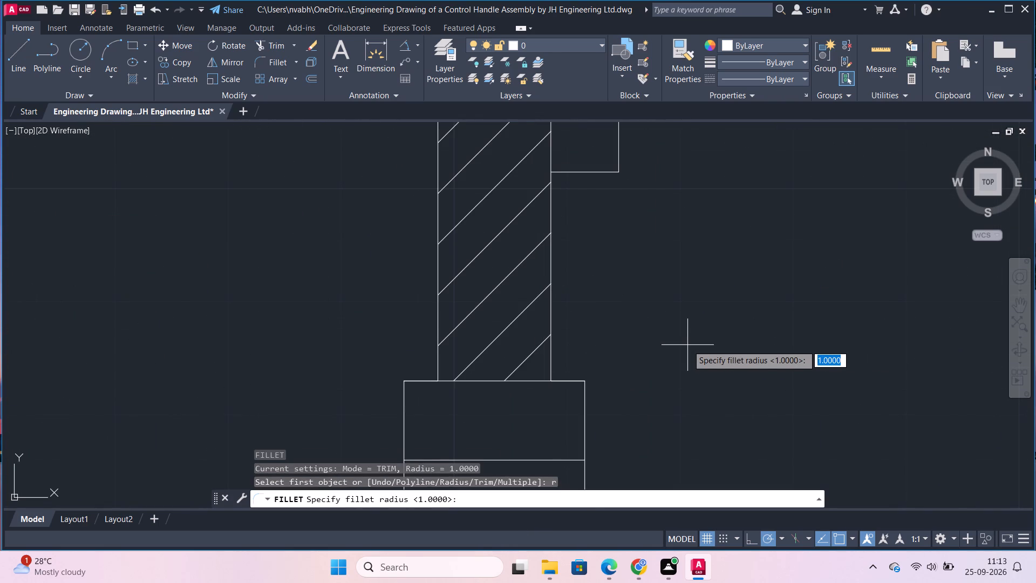
key(Return)
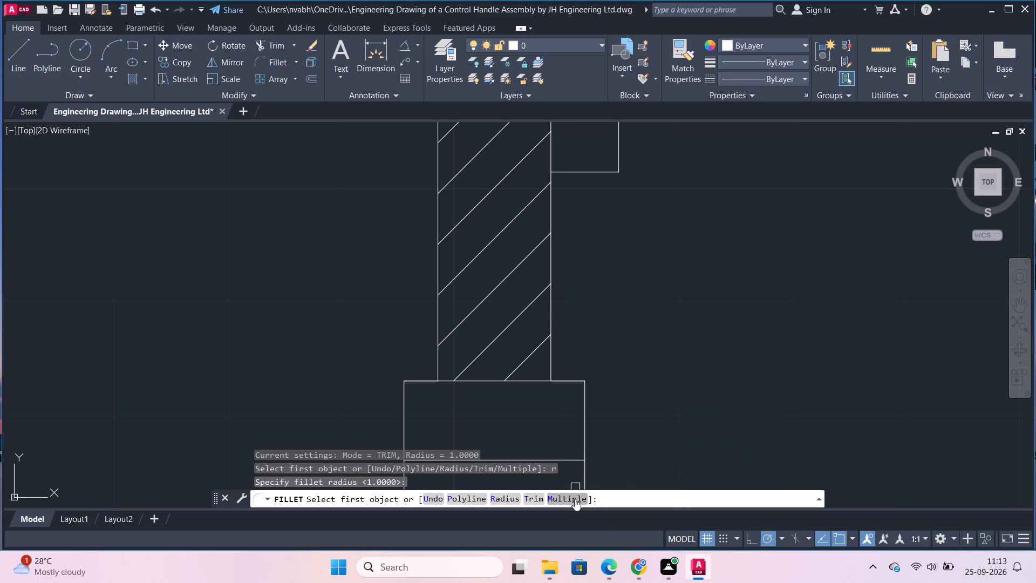
click(575, 499)
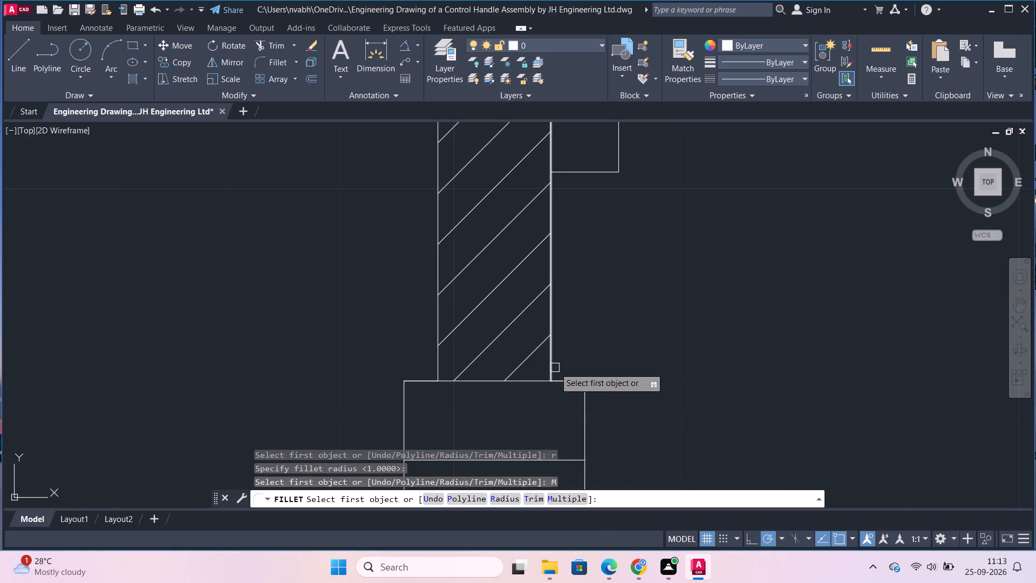
click(555, 368)
click(563, 382)
click(434, 363)
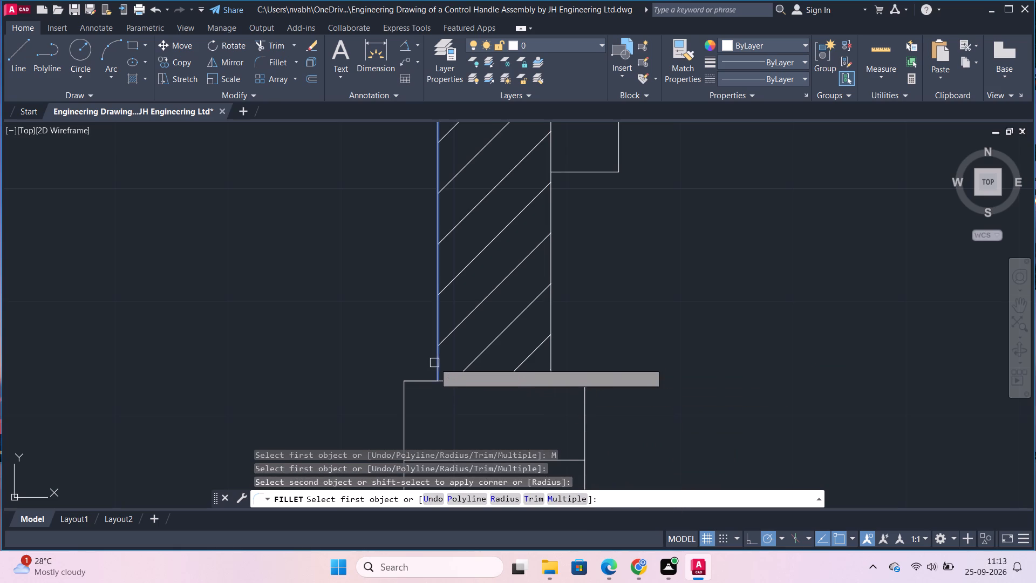
click(421, 380)
scroll(619, 361, down, 3)
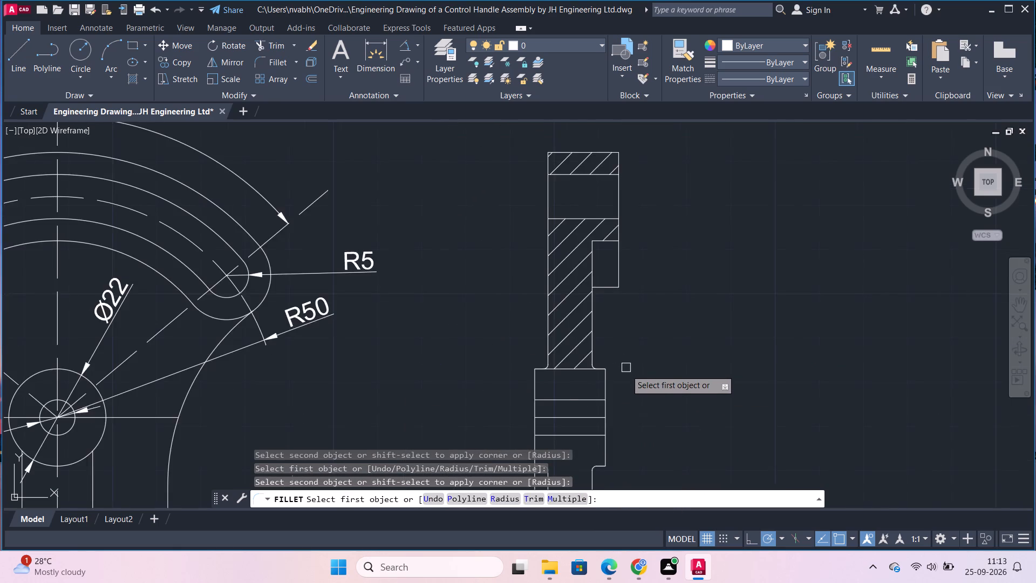
scroll(626, 370, down, 2)
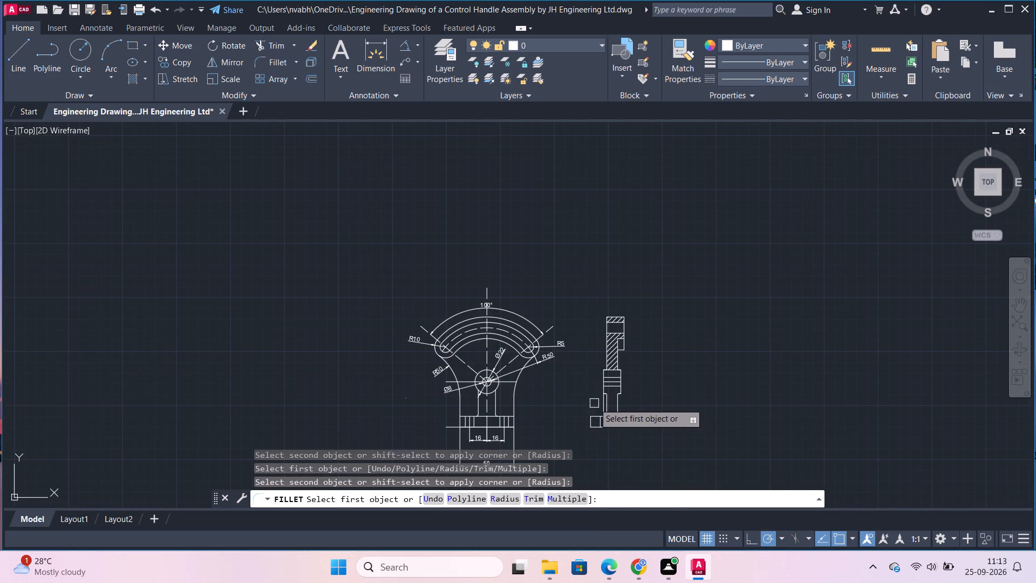
scroll(637, 402, up, 3)
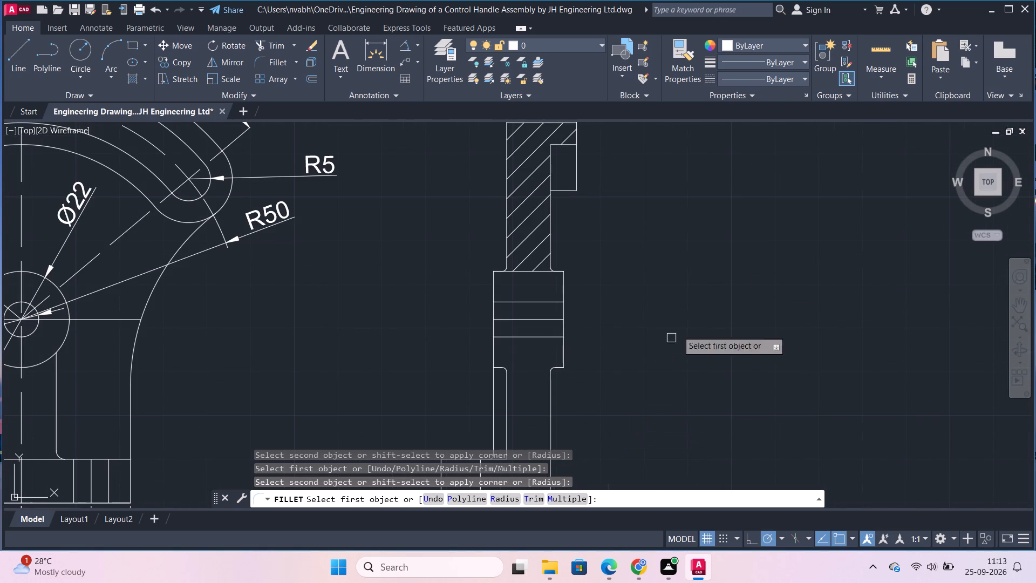
scroll(528, 481, down, 1)
scroll(580, 412, down, 2)
middle_drag(590, 411, 800, 283)
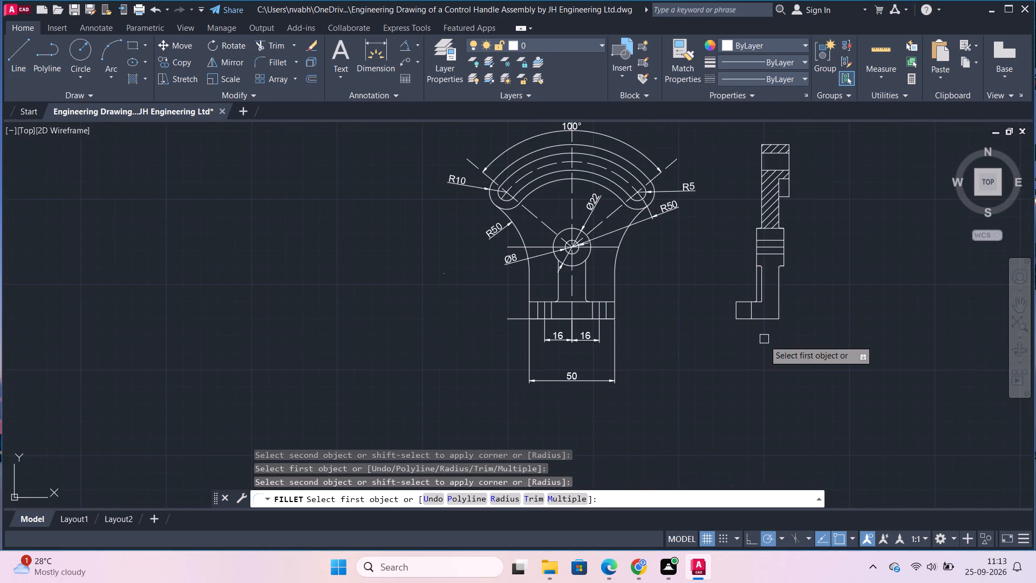
middle_drag(785, 343, 651, 403)
key(Escape)
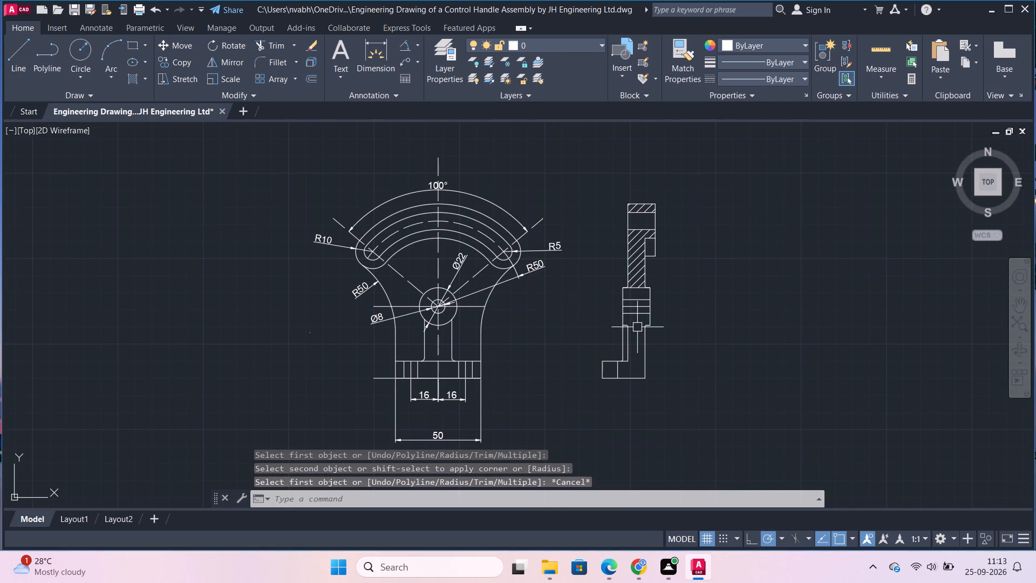
Hatch the side view's hub above and below the bore, the lower web and the whole base with ANSI31.
click(129, 78)
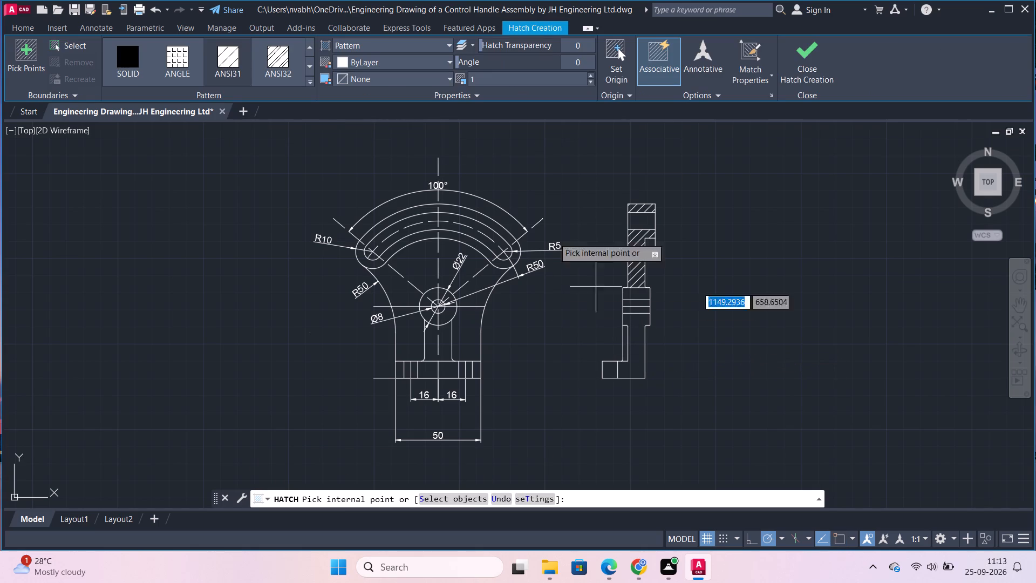
click(226, 62)
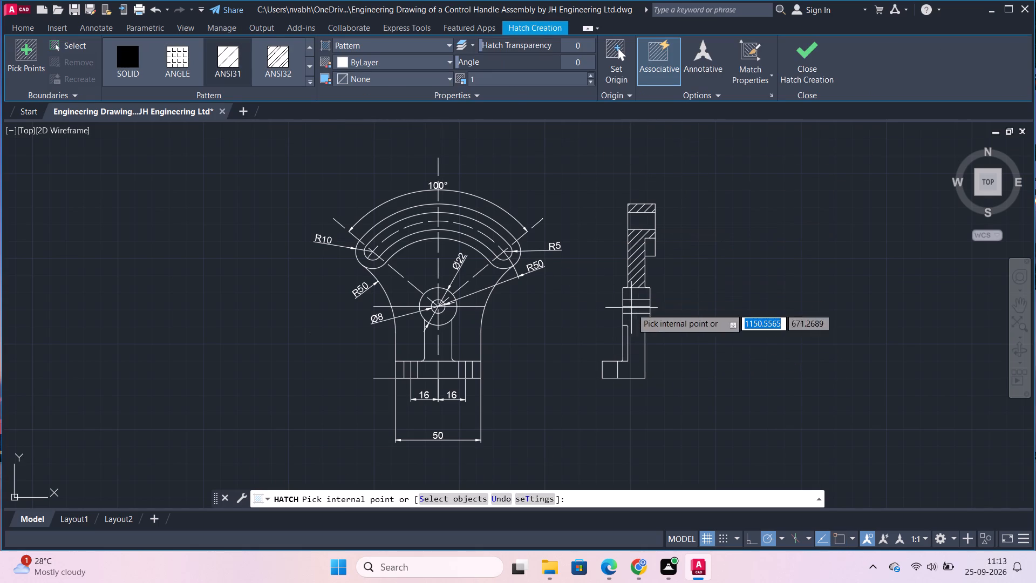
click(636, 328)
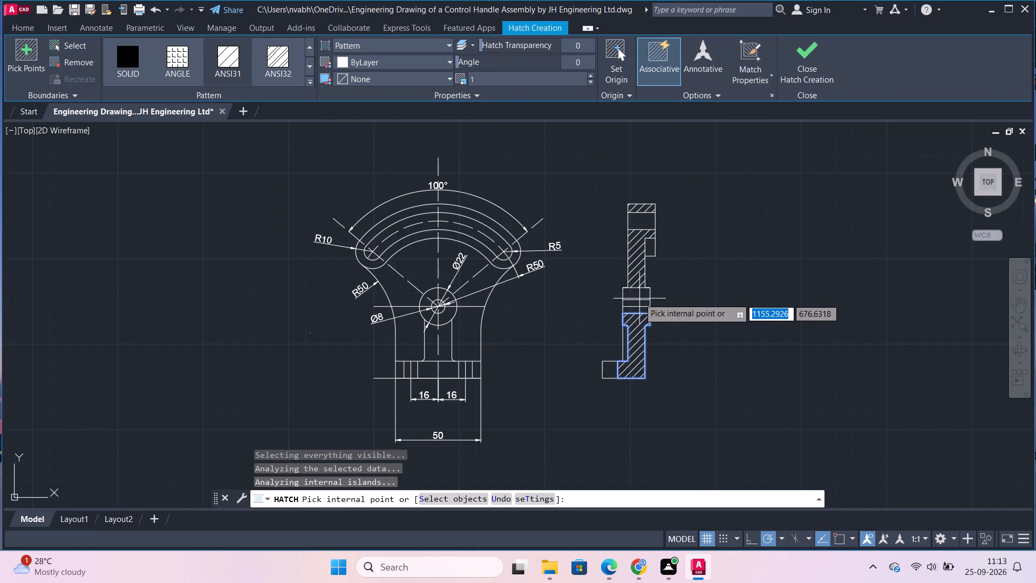
click(639, 298)
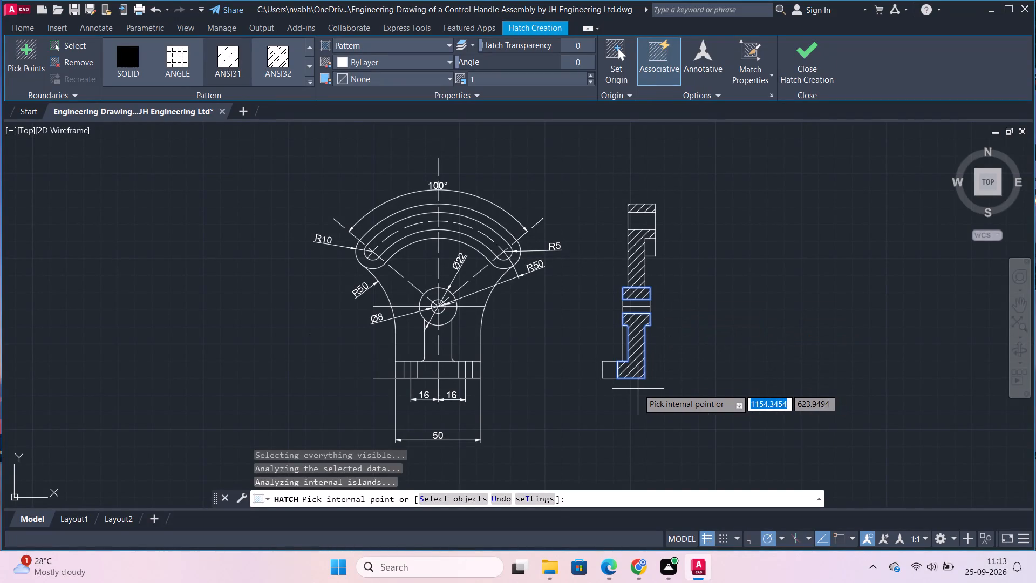
click(612, 370)
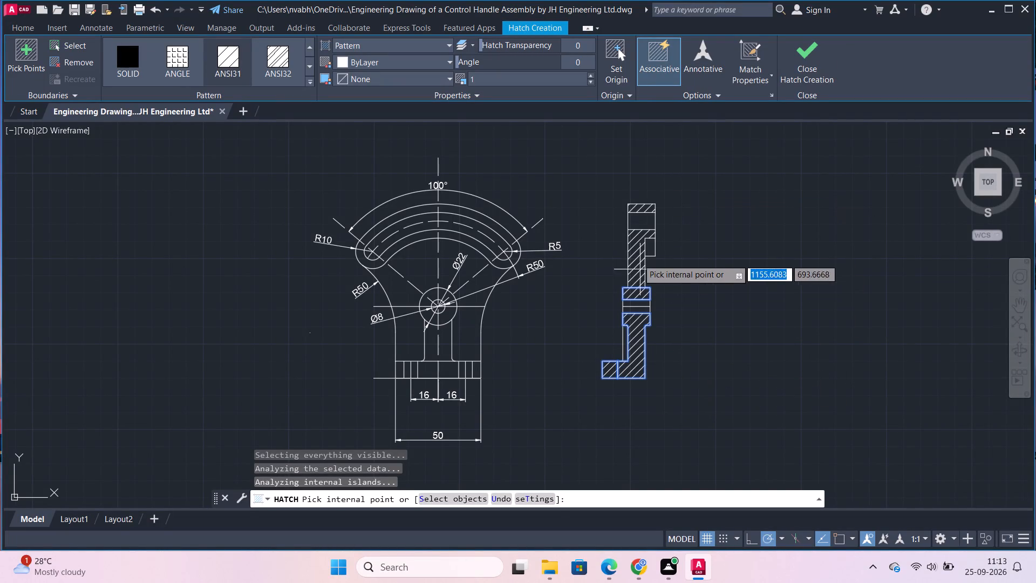
click(803, 67)
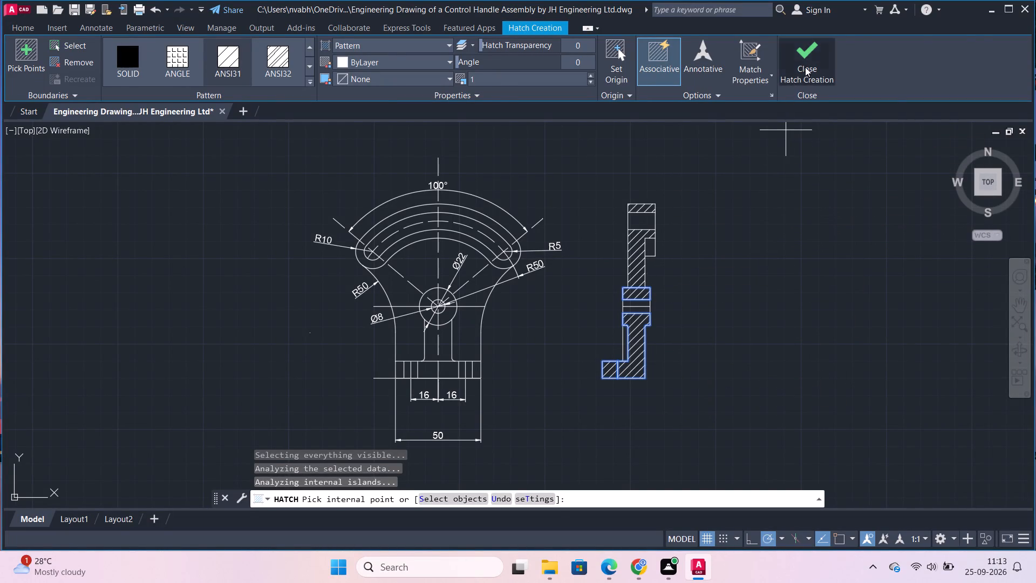
Fillet the corner between the head's rear lug bottom edge and the upper web's rear edge with radius 1.
scroll(679, 254, up, 2)
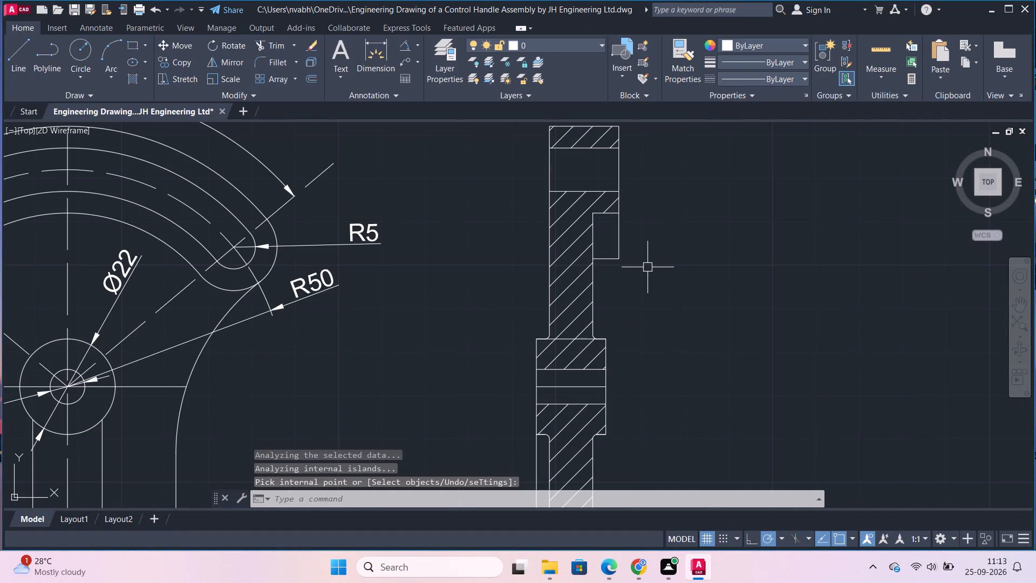
key(f)
key(Return)
key(r)
key(Return)
key(1)
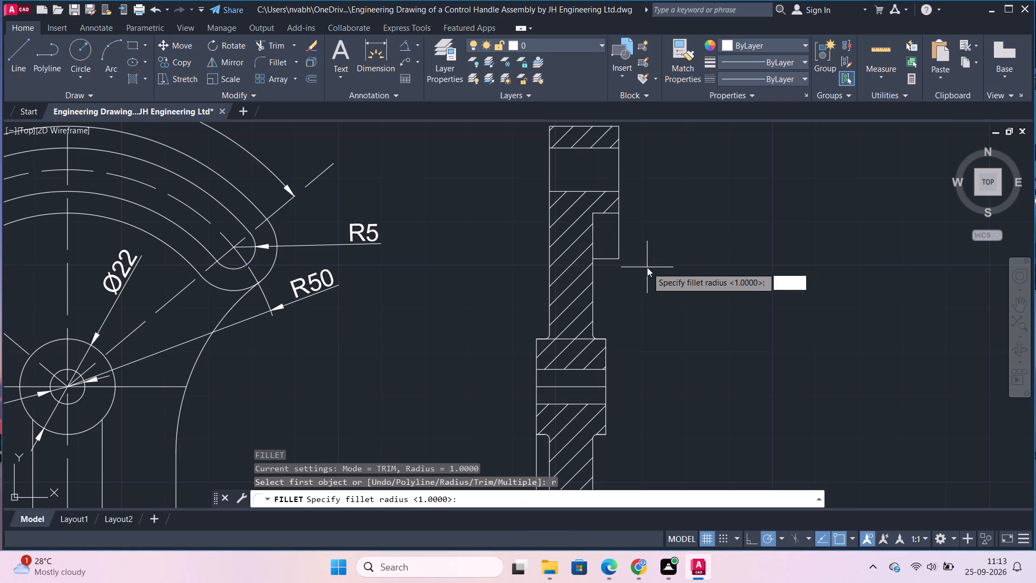
key(Return)
click(597, 260)
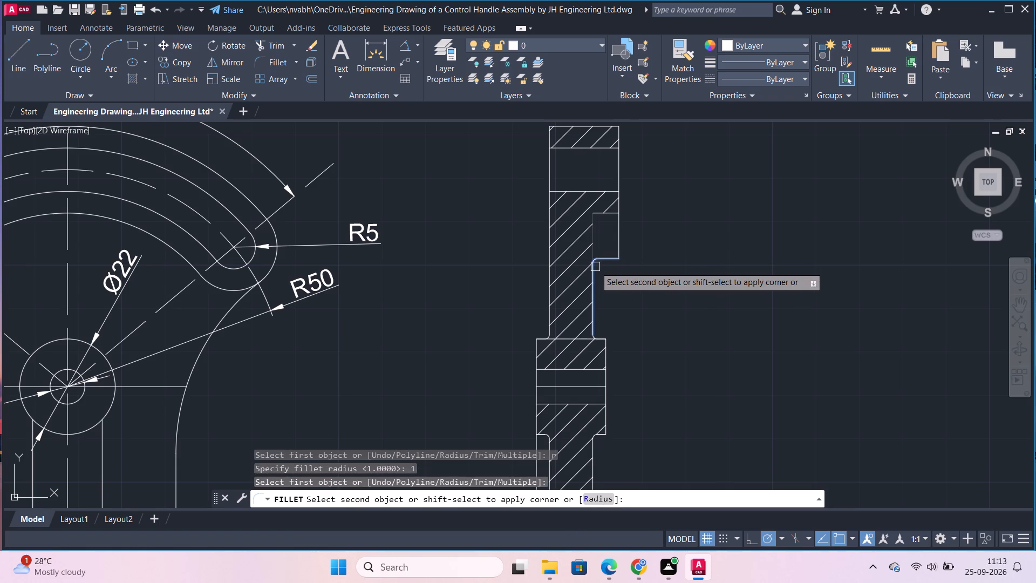
click(595, 267)
key(Escape)
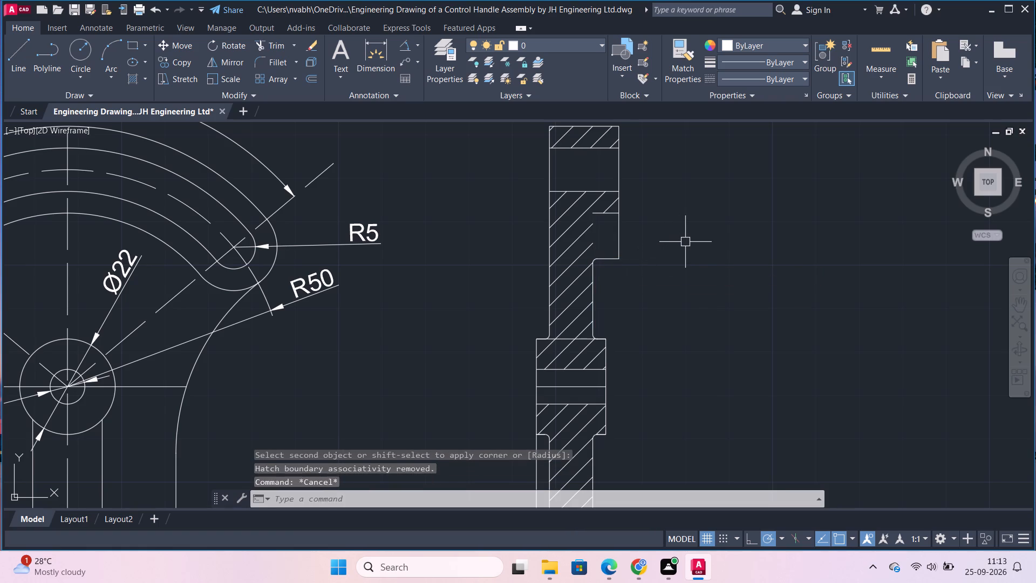
Extend the side view's upper web rear edge upward to the horizontal line at the top of the rear lug, and save the drawing.
text(ex)
key(Return)
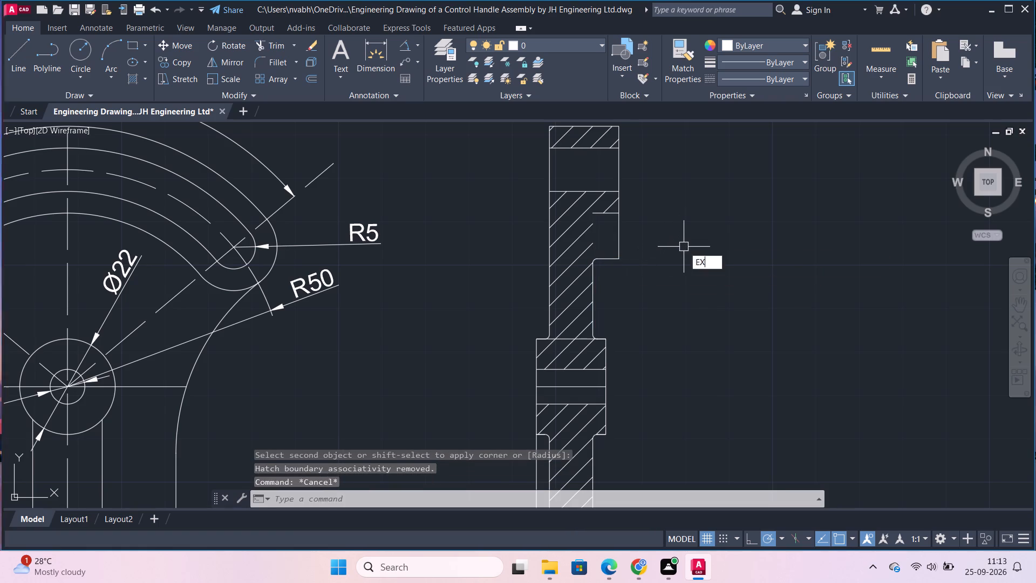
click(594, 275)
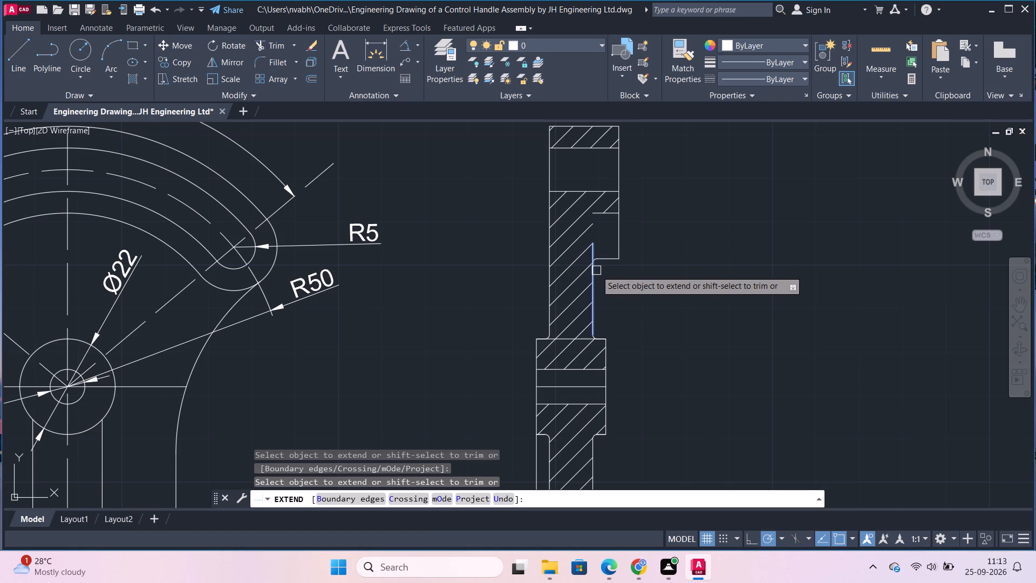
click(596, 270)
click(595, 254)
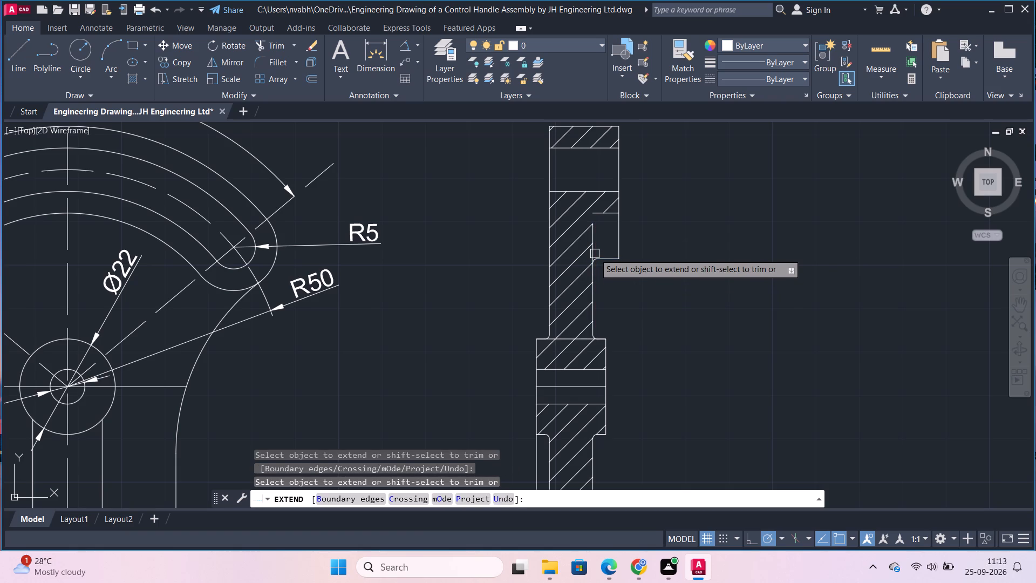
click(594, 249)
key(Escape)
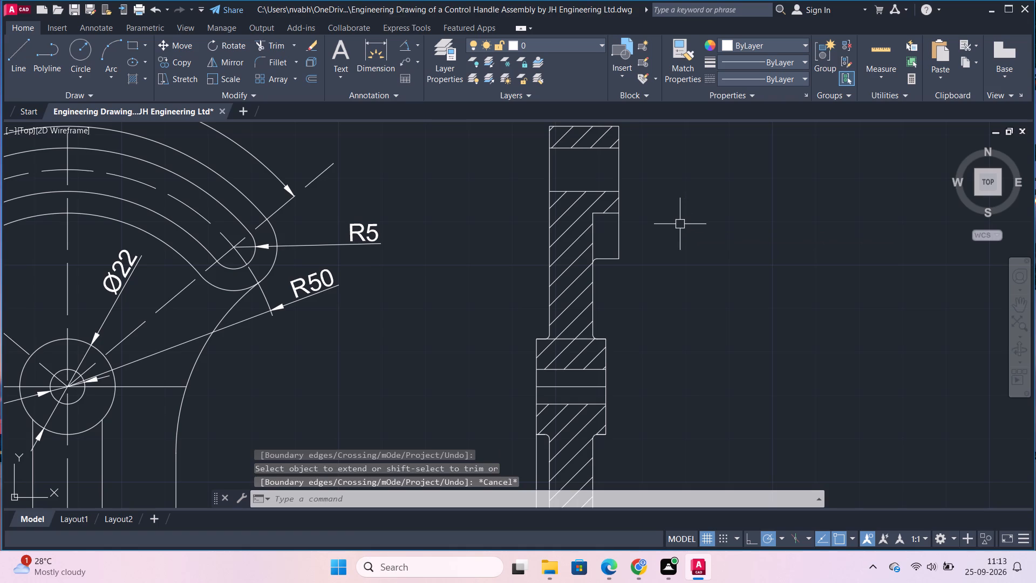
key(ctrl+s)
Add a linear dimension for the head's overall width above the top edge of the side view.
click(417, 39)
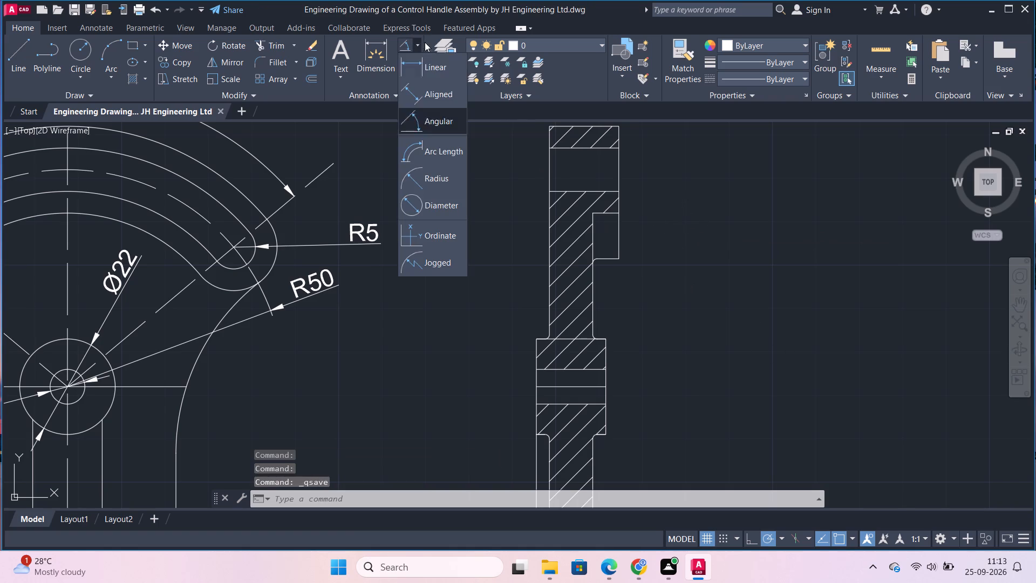
click(421, 66)
scroll(745, 231, down, 1)
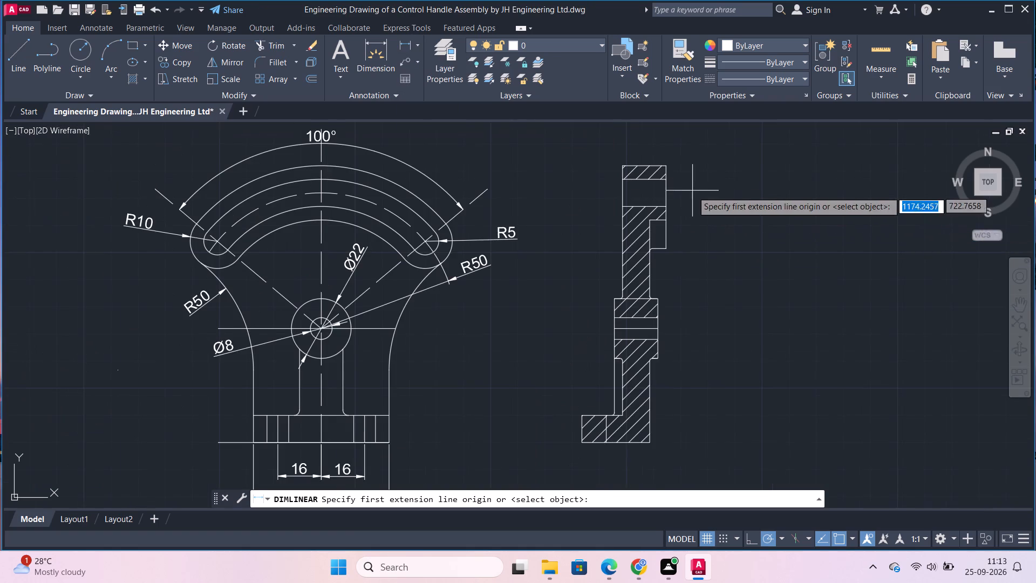
middle_drag(700, 220, 707, 279)
scroll(640, 213, up, 2)
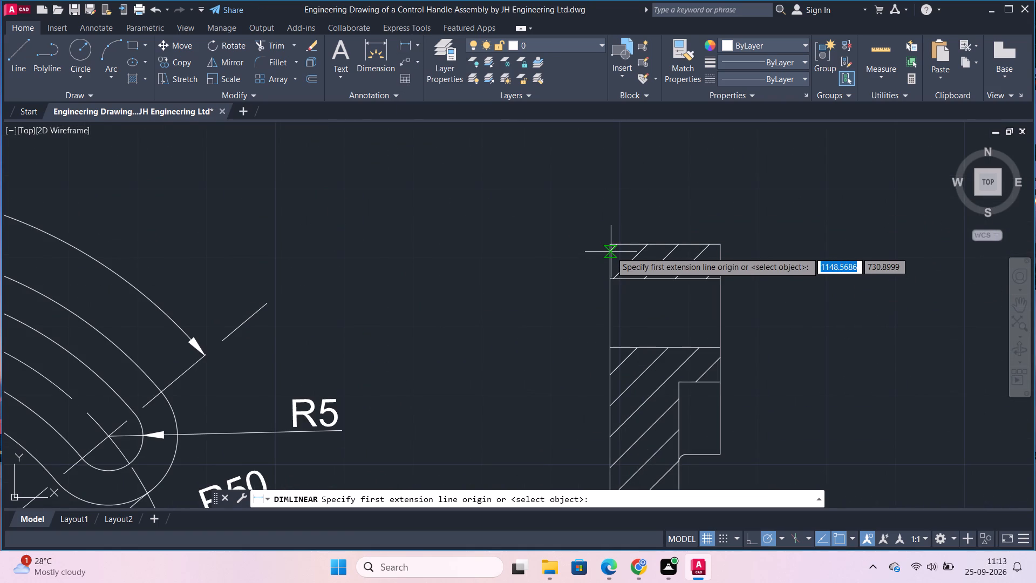
click(611, 242)
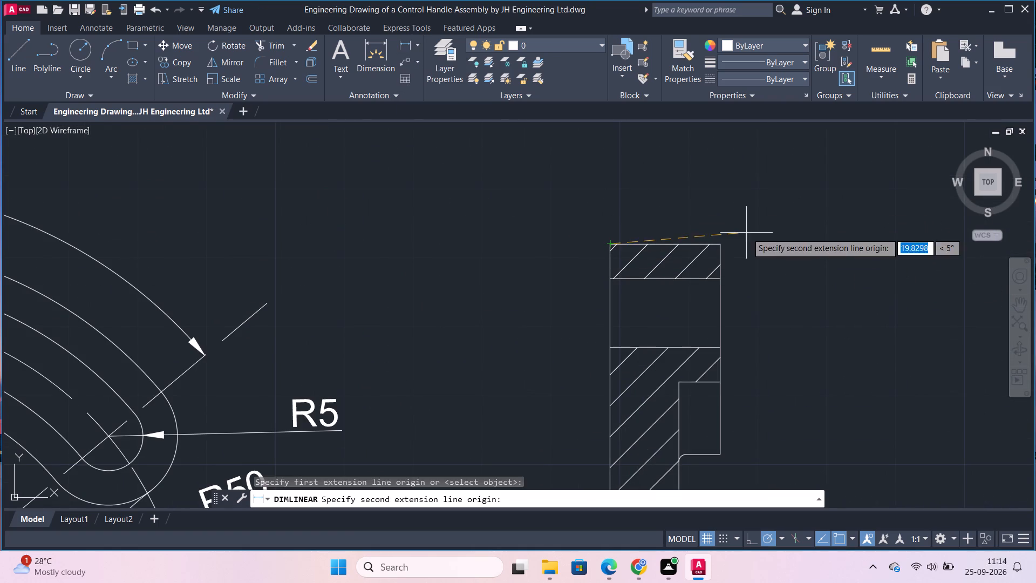
click(719, 244)
click(707, 186)
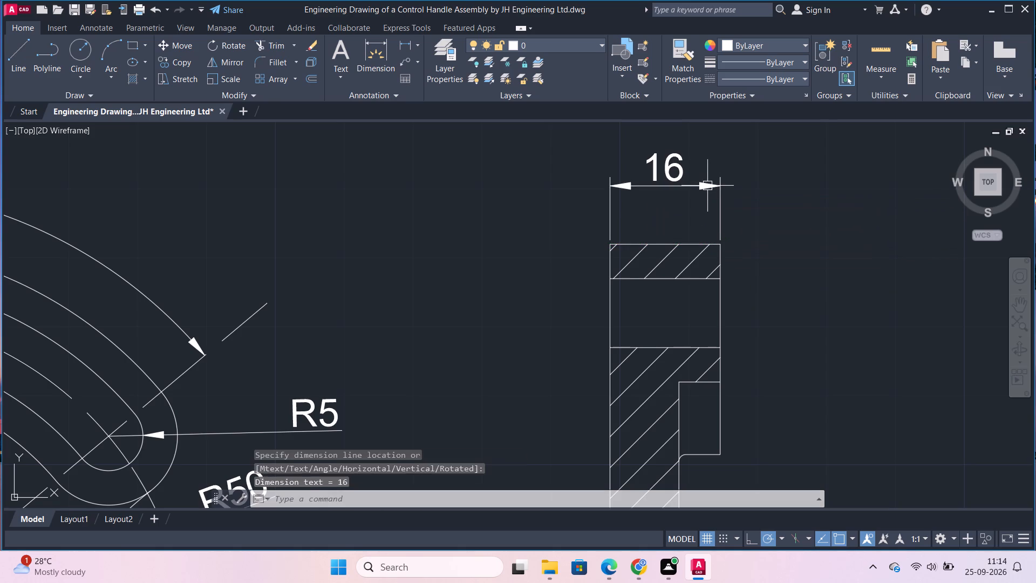
Add a horizontal linear dimension from the upper web's rear edge to the rear lug's outer face, placed just below the lug.
key(space)
scroll(787, 376, down, 2)
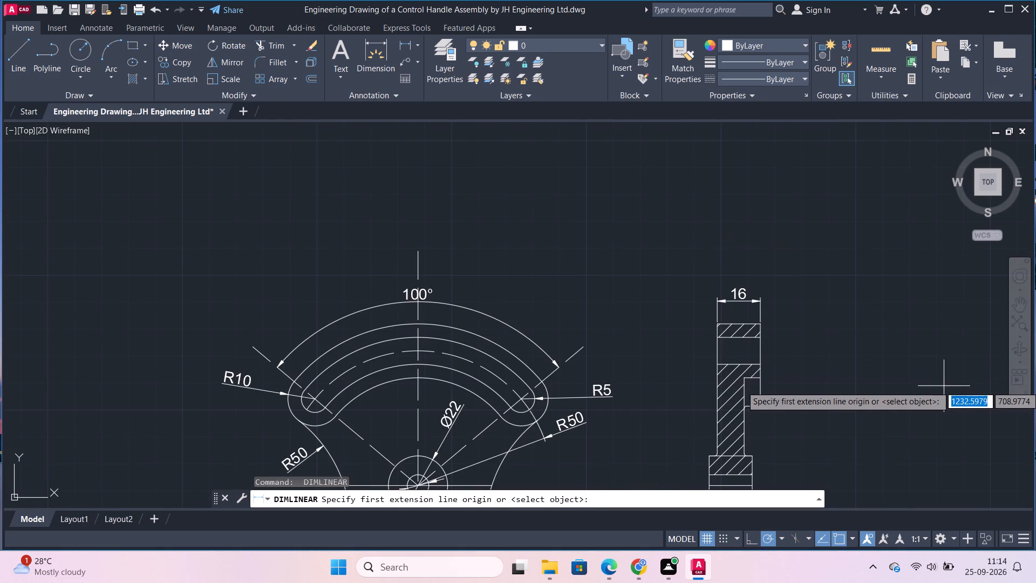
middle_drag(910, 380, 753, 243)
scroll(574, 274, up, 2)
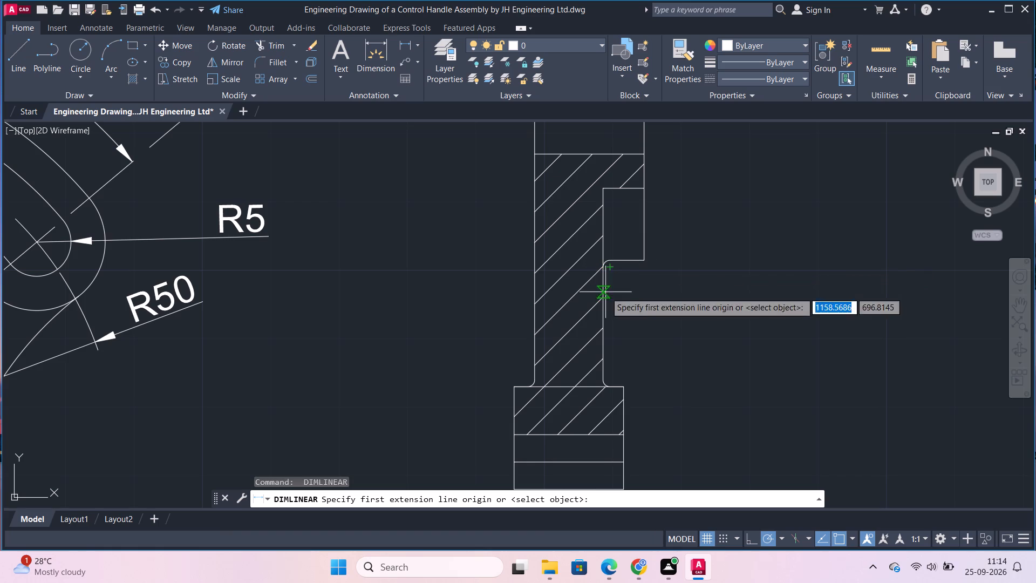
click(604, 278)
click(644, 261)
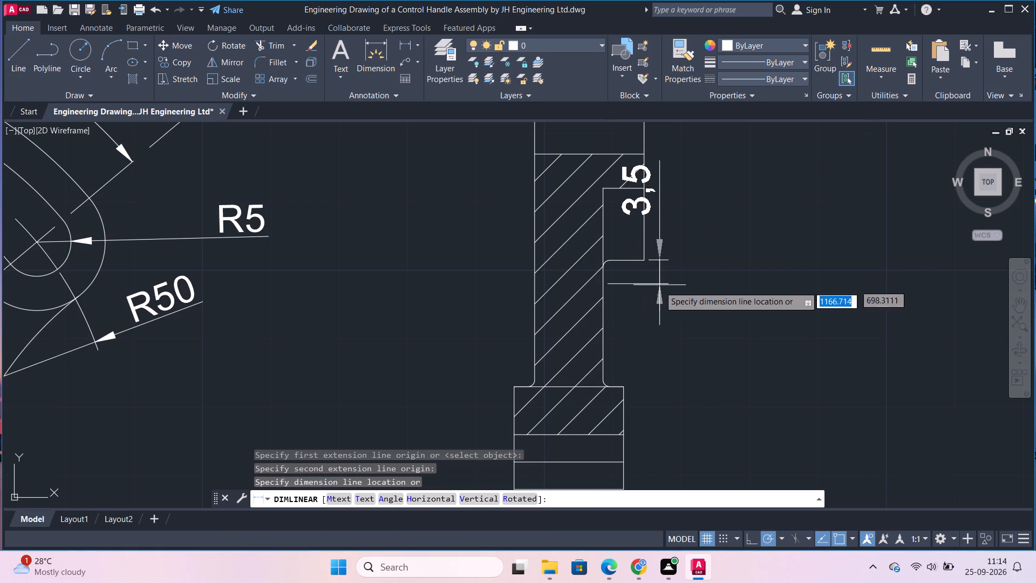
click(707, 304)
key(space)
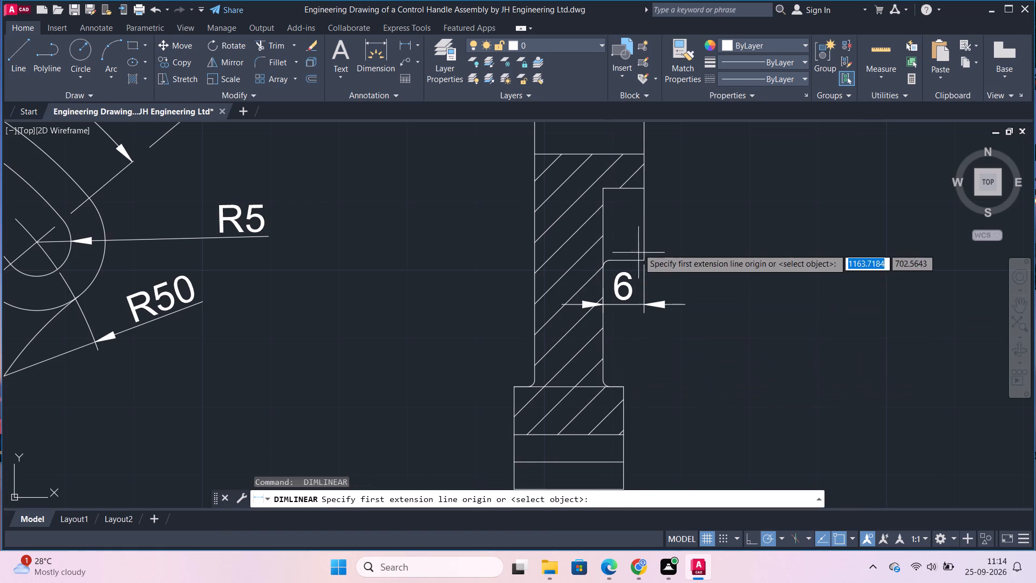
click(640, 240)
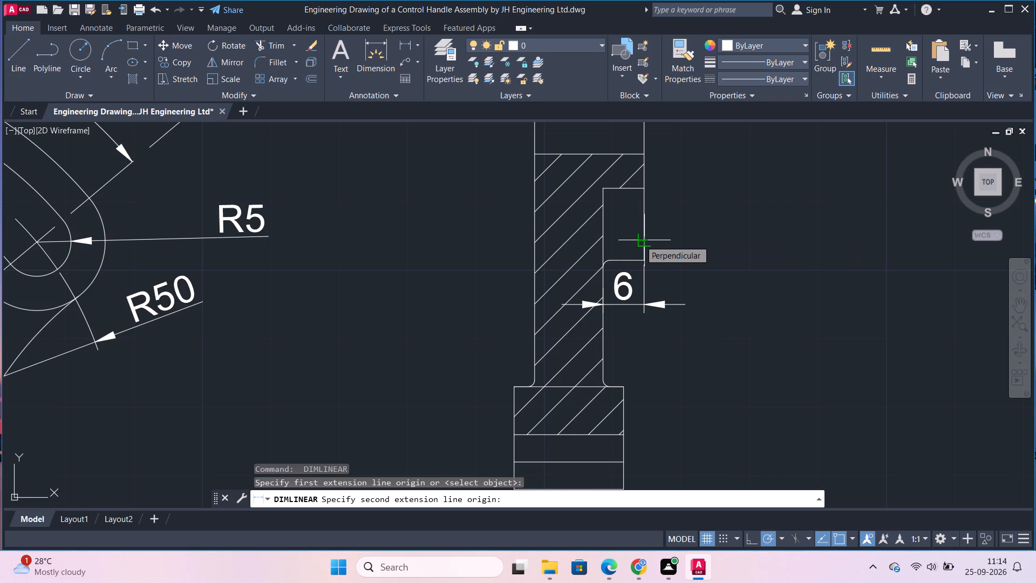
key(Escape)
Add a horizontal linear dimension for the side view hub's full width, placed just above the hub's top edge.
key(space)
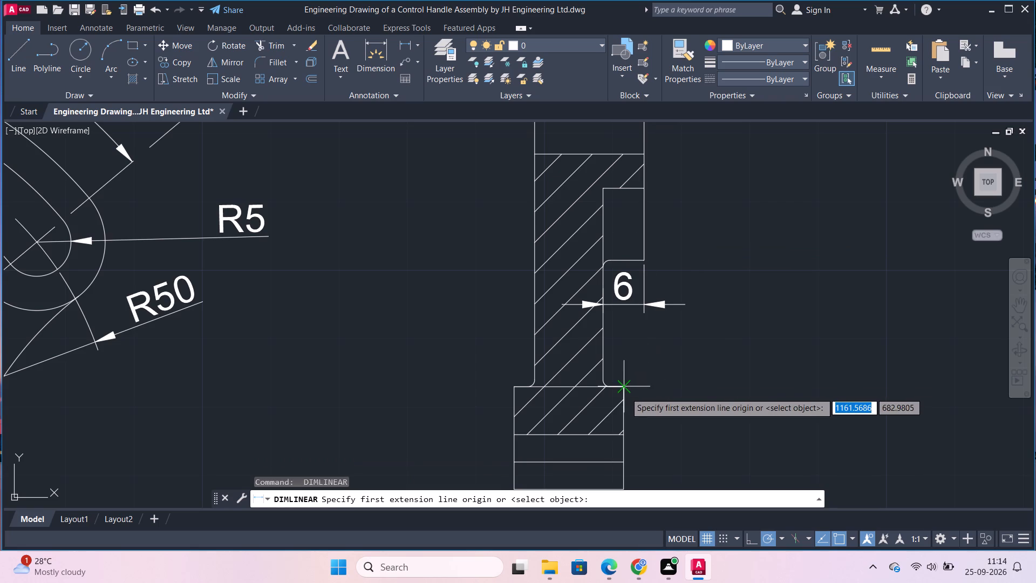
click(625, 392)
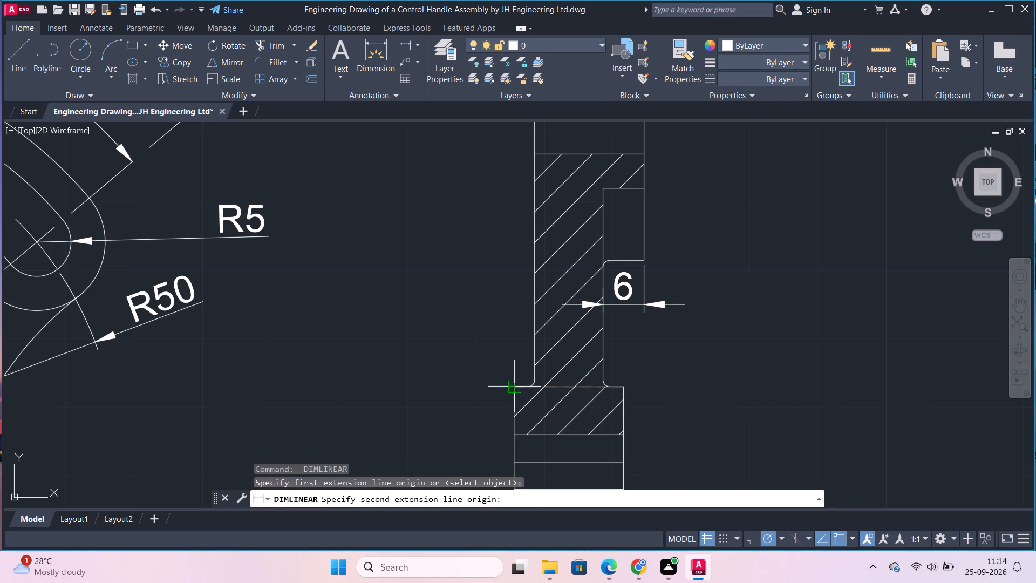
click(517, 391)
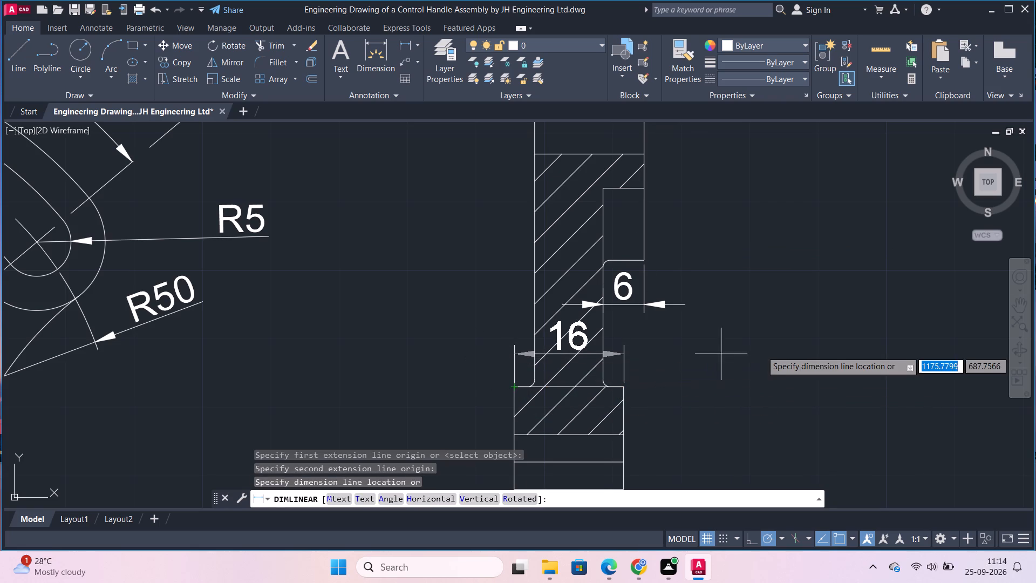
scroll(753, 347, down, 2)
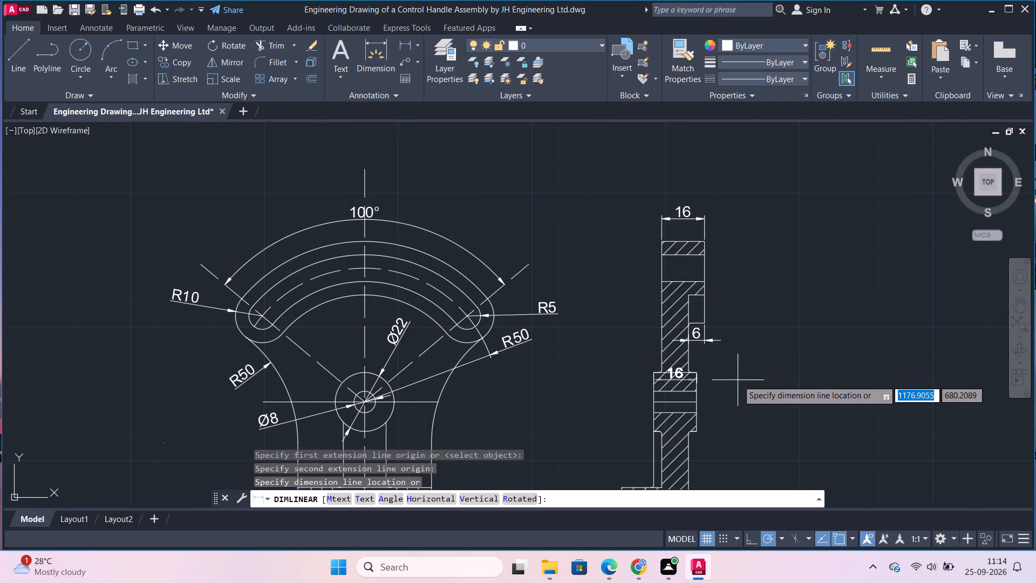
middle_drag(732, 363, 703, 313)
click(702, 309)
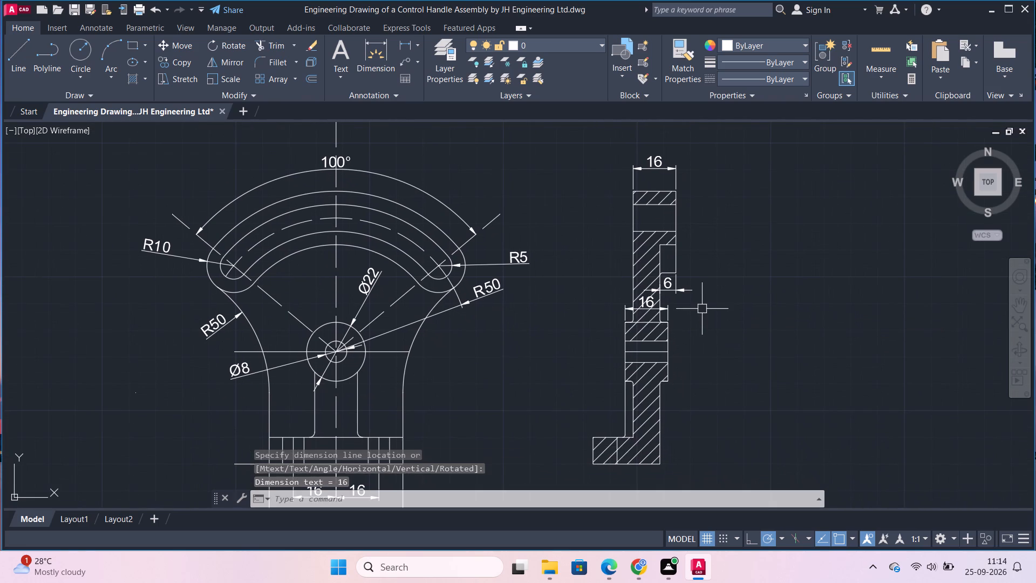
Add a vertical linear dimension from the hub bore's centre line to the base's bottom edge, placed on the front side of the side view.
scroll(702, 308, up, 1)
key(space)
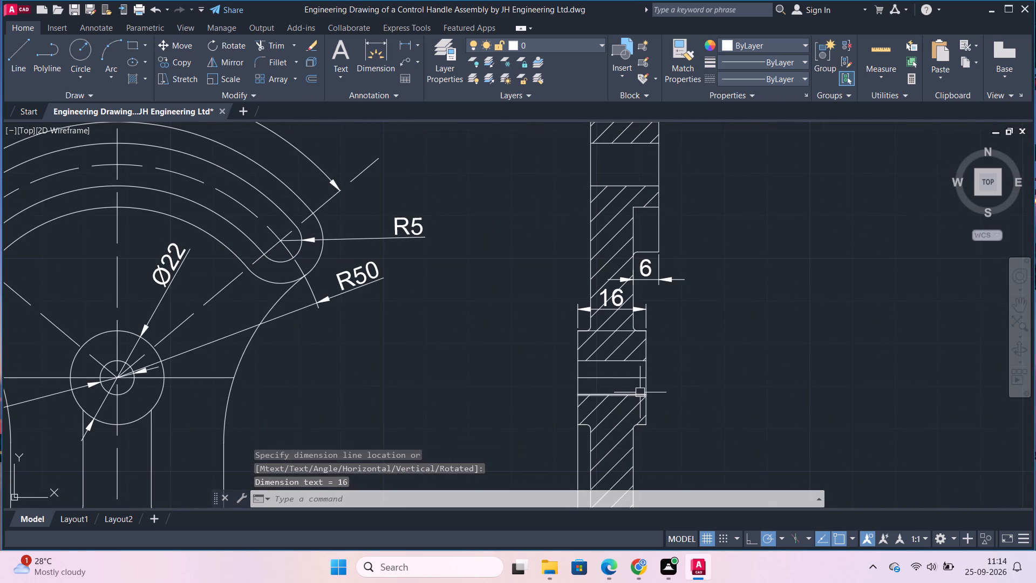
click(583, 377)
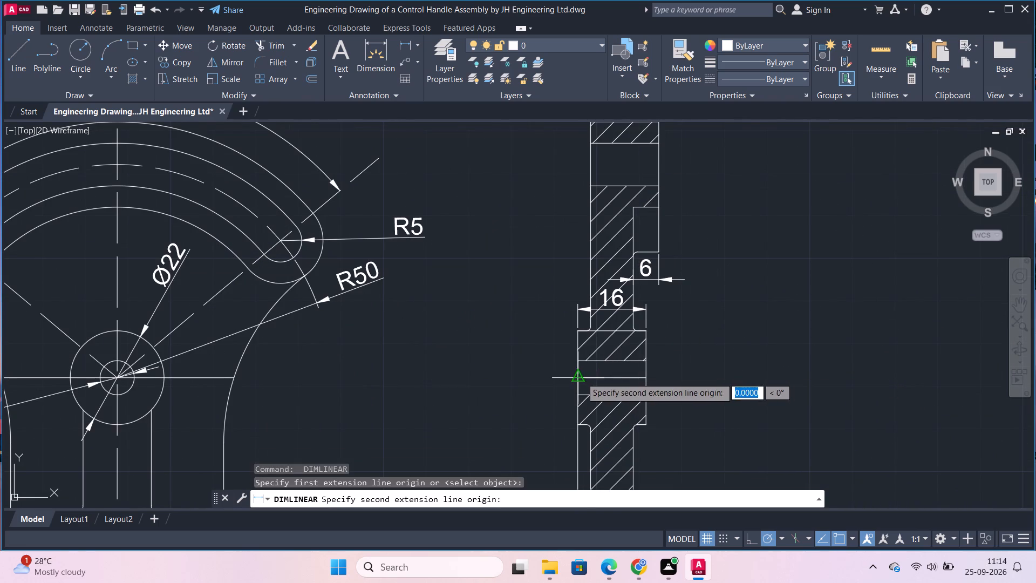
scroll(637, 369, down, 4)
scroll(630, 402, up, 3)
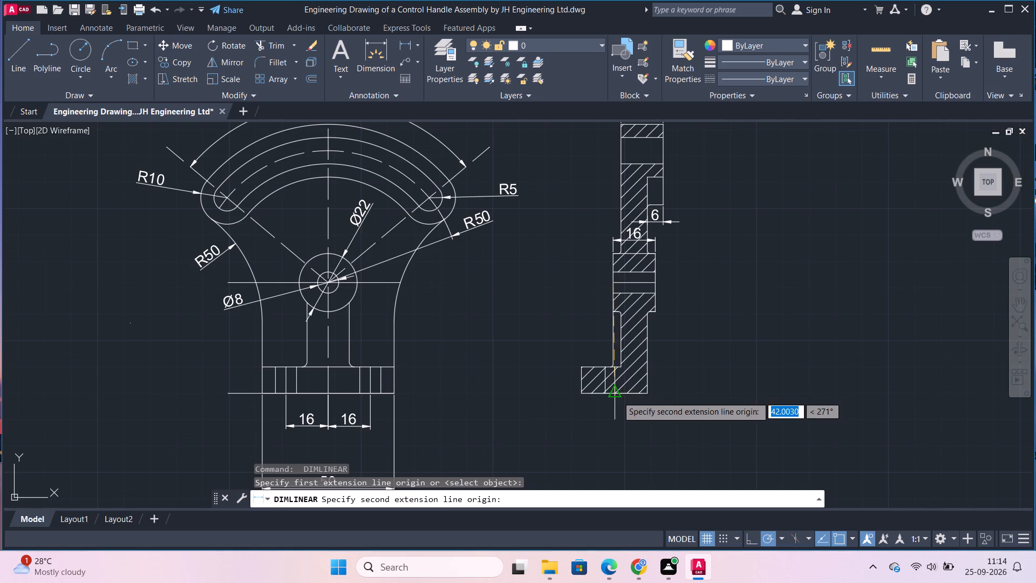
click(578, 392)
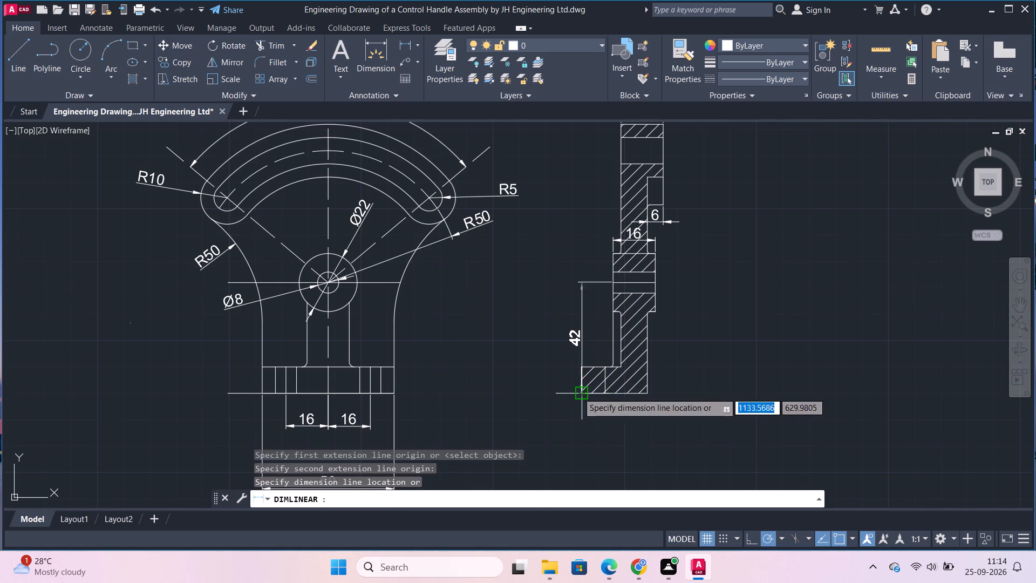
click(523, 371)
Dimension the side view base's overall width and the distance from its inner vertical line to the rear face, both placed below the base.
key(space)
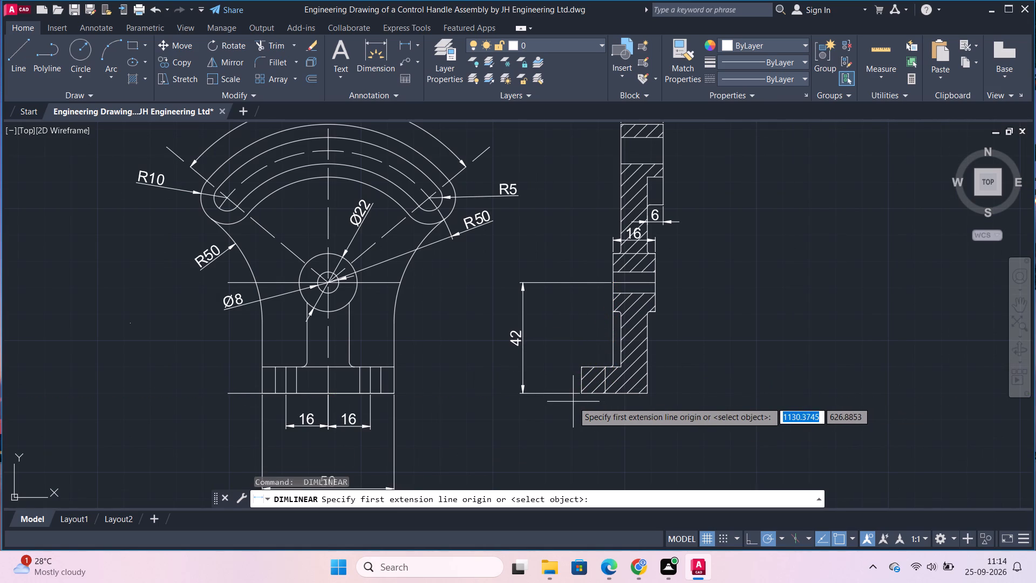
click(576, 395)
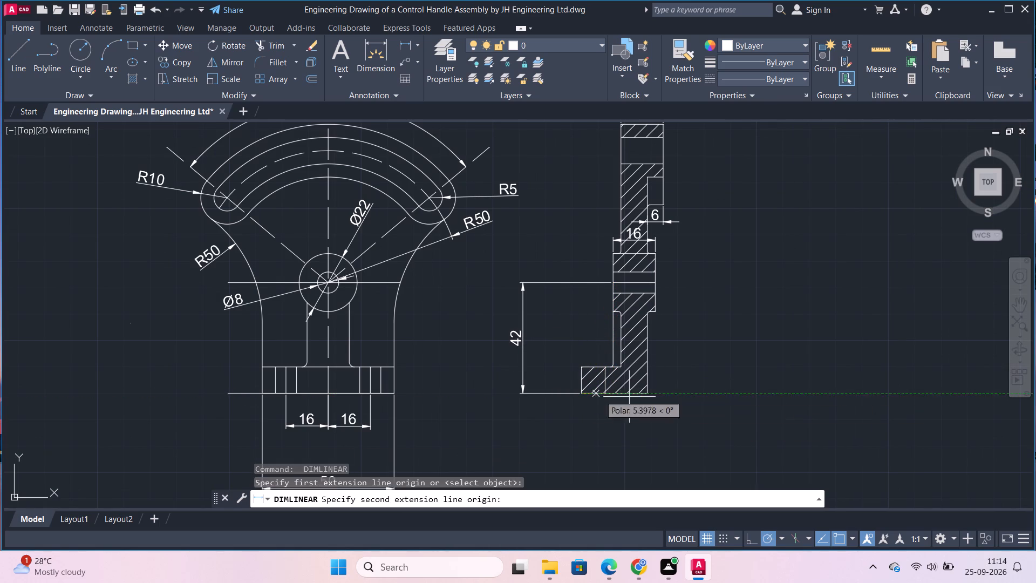
click(645, 398)
click(642, 448)
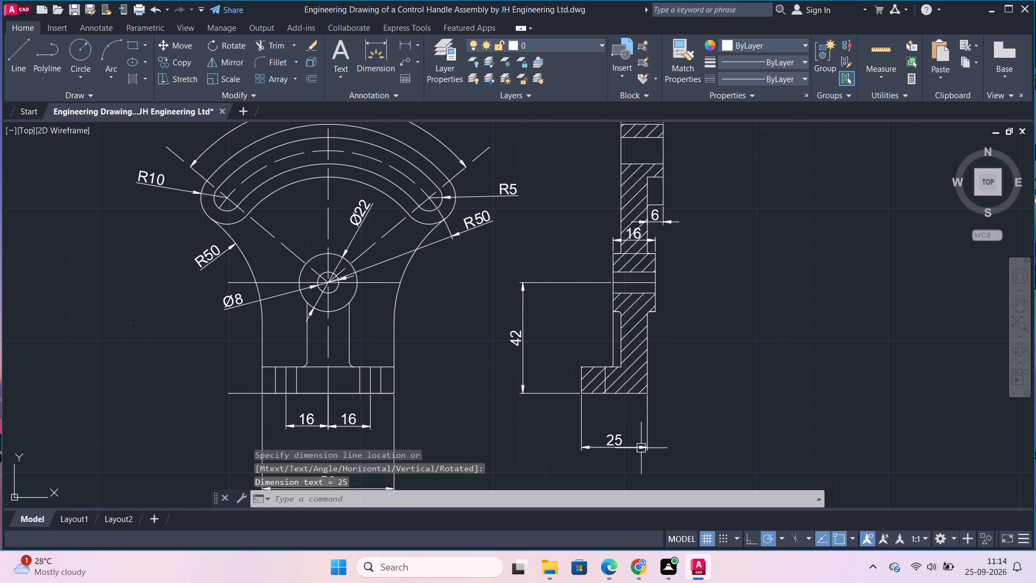
key(space)
click(609, 395)
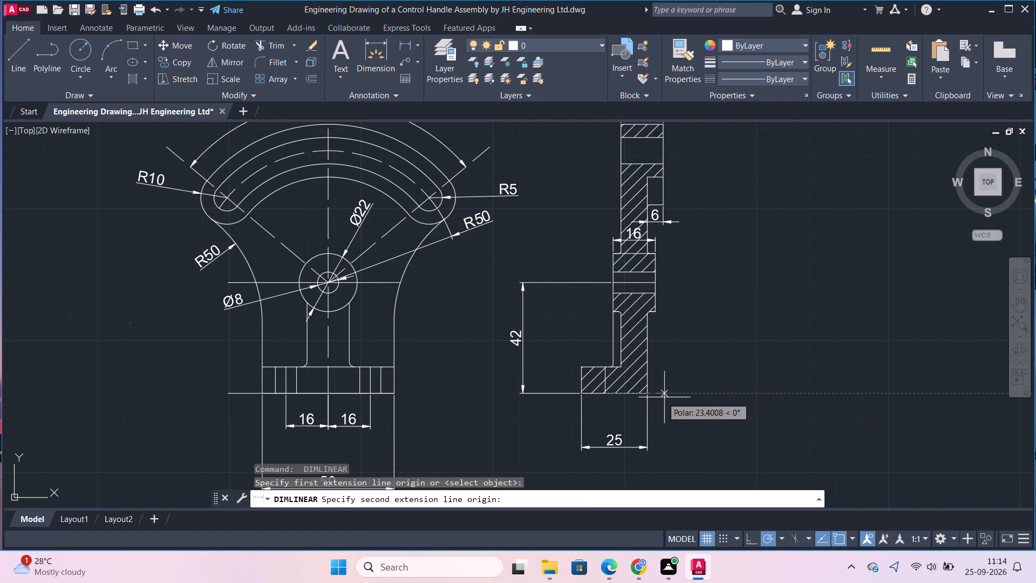
click(653, 397)
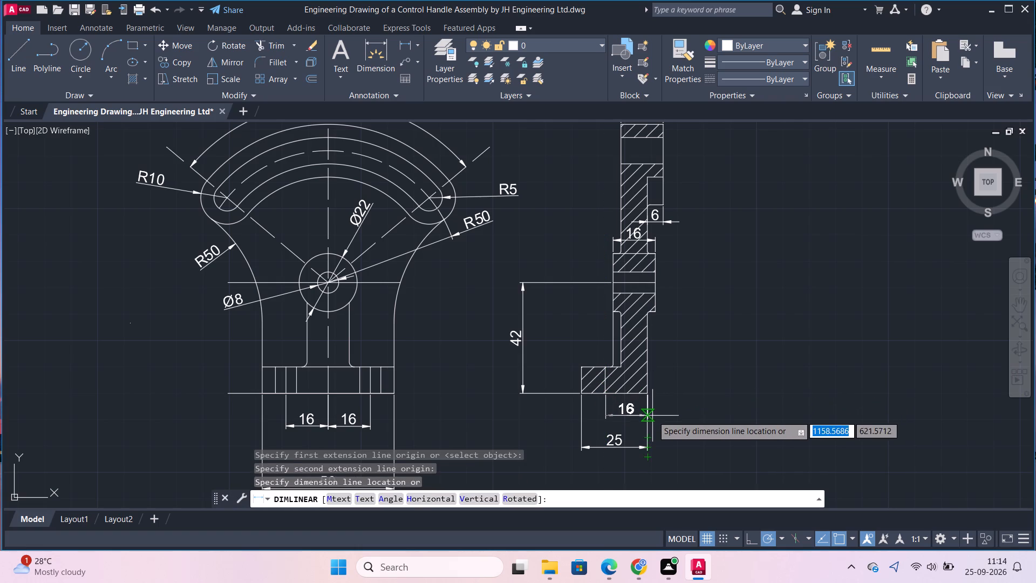
click(652, 416)
Dimension the horizontal offset between the lower web's rear edge and the hub's rear face below the hub, and save the drawing.
key(space)
scroll(645, 310, up, 2)
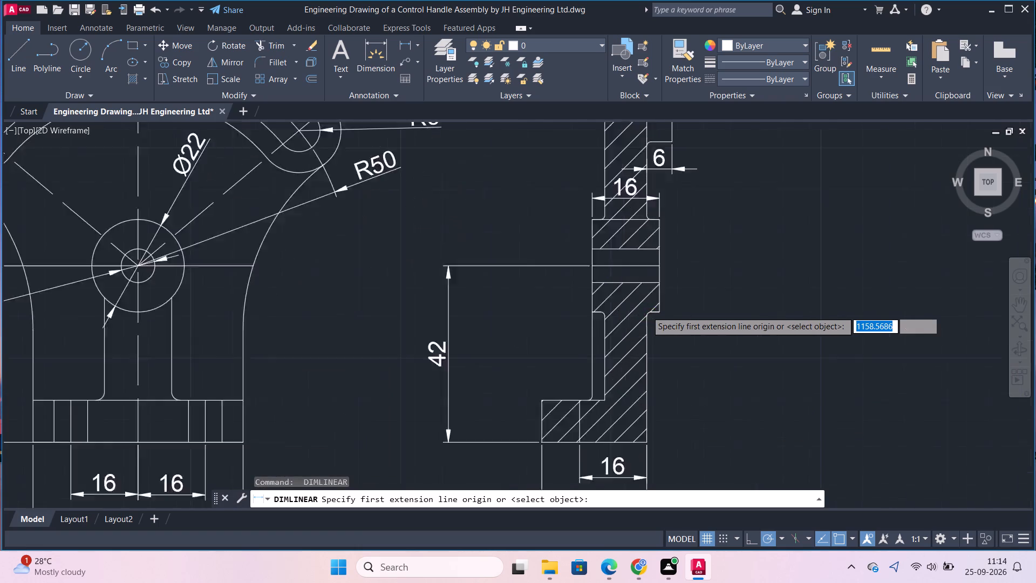
scroll(646, 311, up, 1)
click(645, 347)
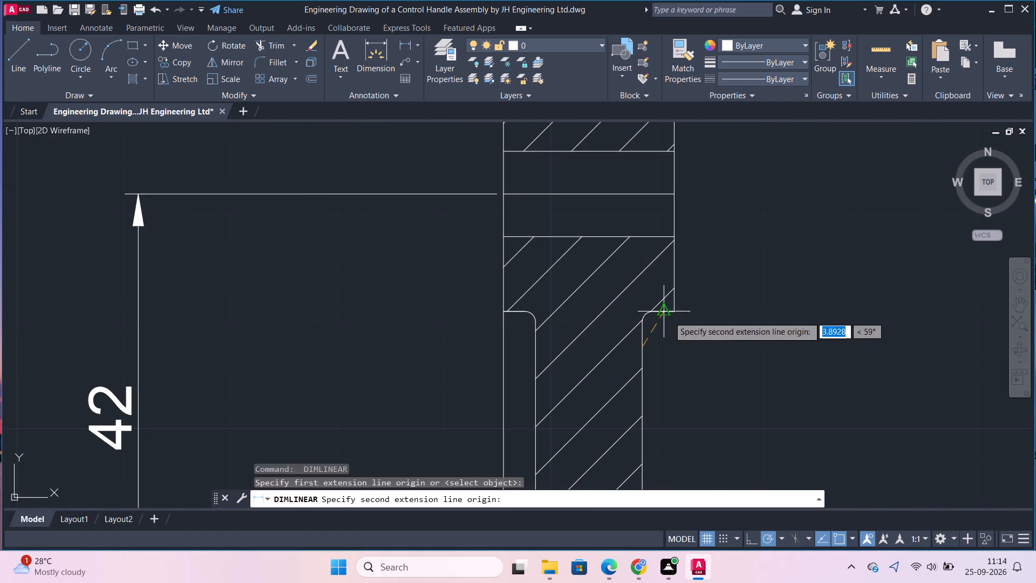
click(673, 317)
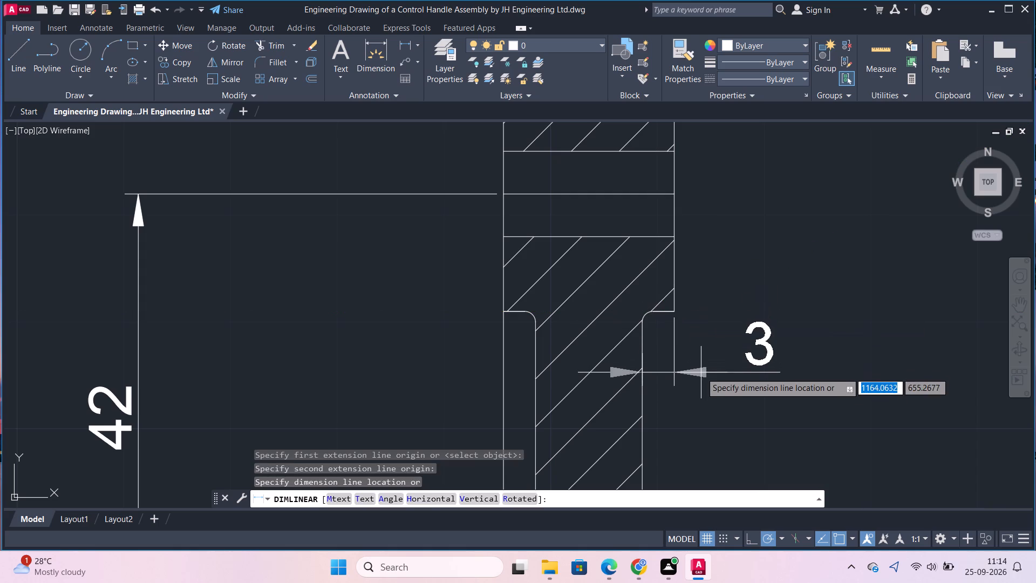
click(701, 372)
scroll(724, 351, down, 3)
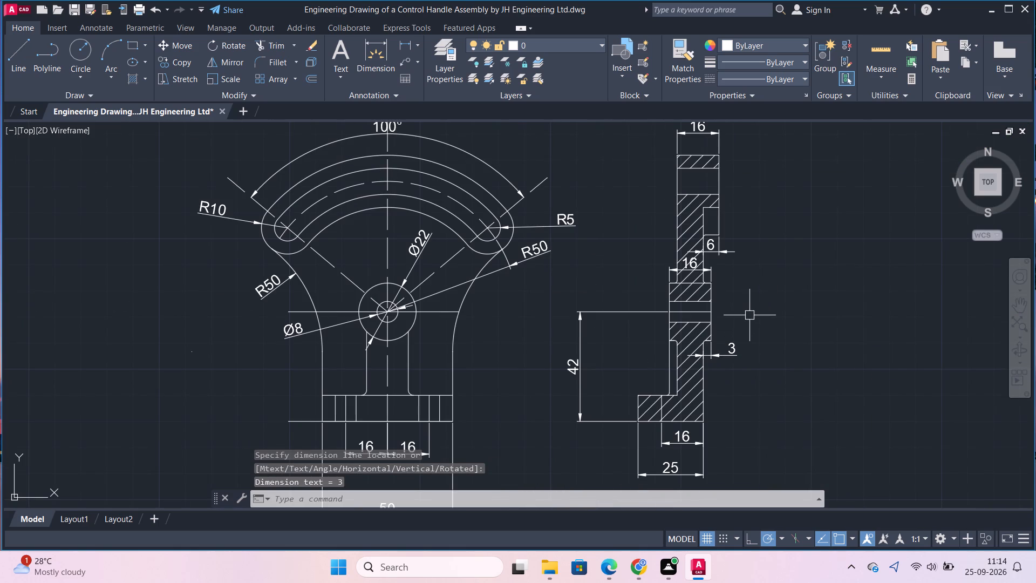
key(ctrl+s)
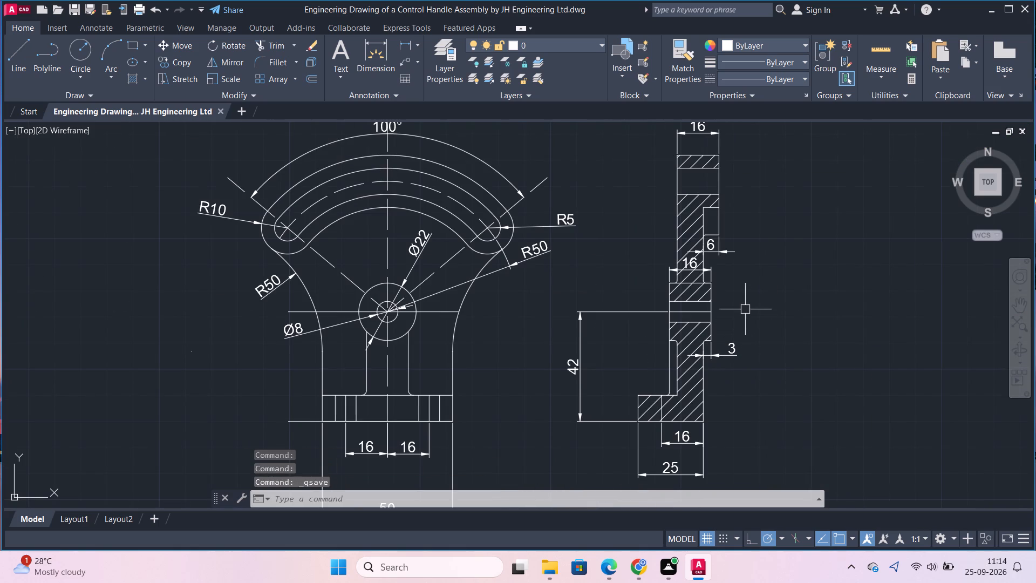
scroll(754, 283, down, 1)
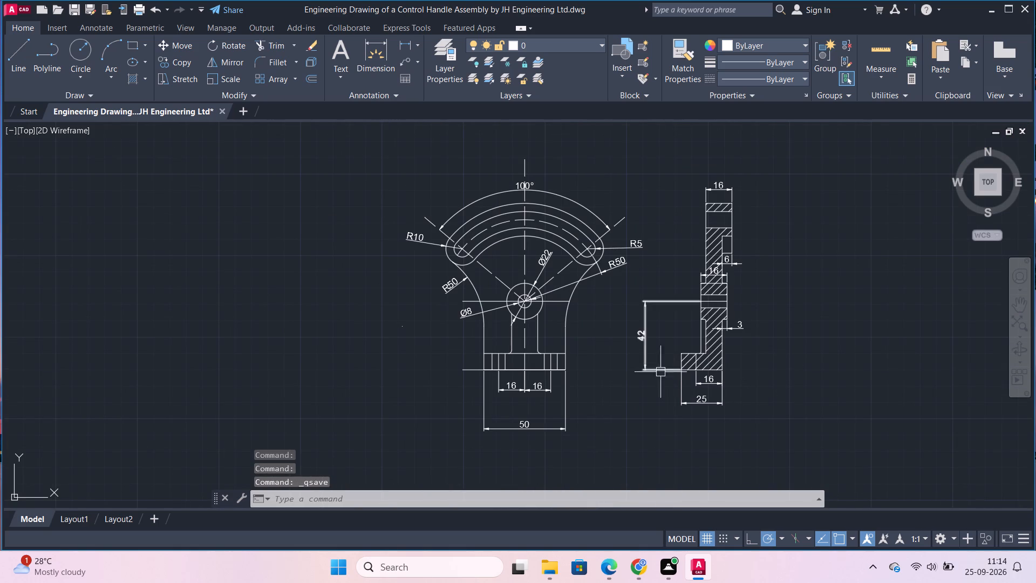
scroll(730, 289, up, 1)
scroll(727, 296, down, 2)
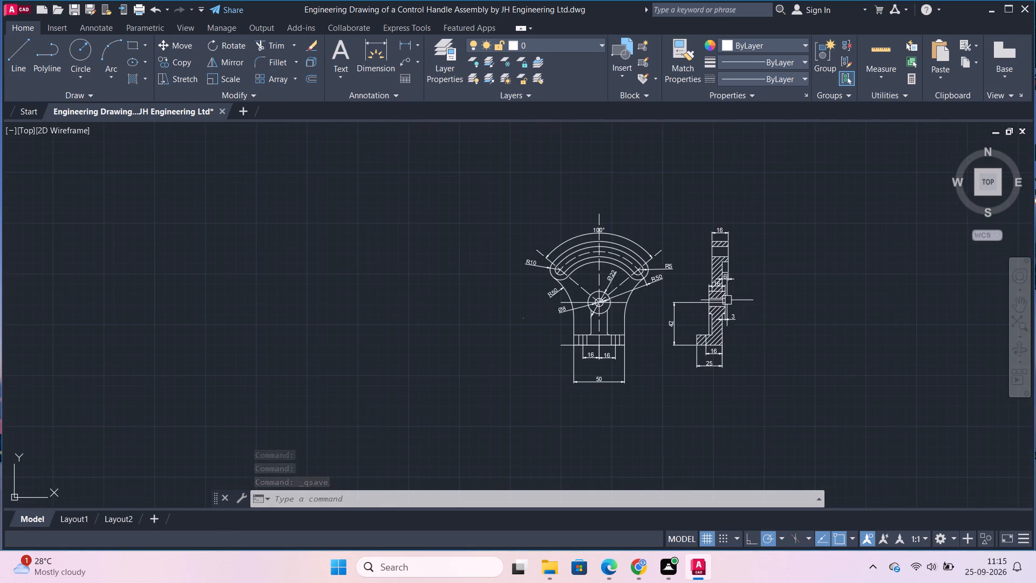
Change the horizontal centre lines through the front view's hub and the side view's bore to the dashed ACAD linetype.
scroll(744, 282, up, 3)
scroll(448, 312, down, 2)
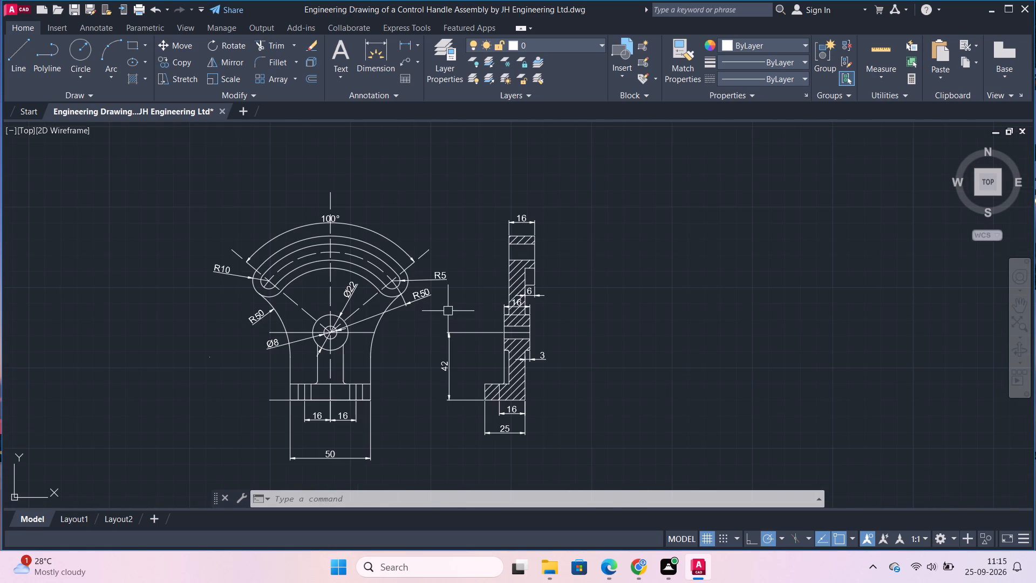
click(355, 336)
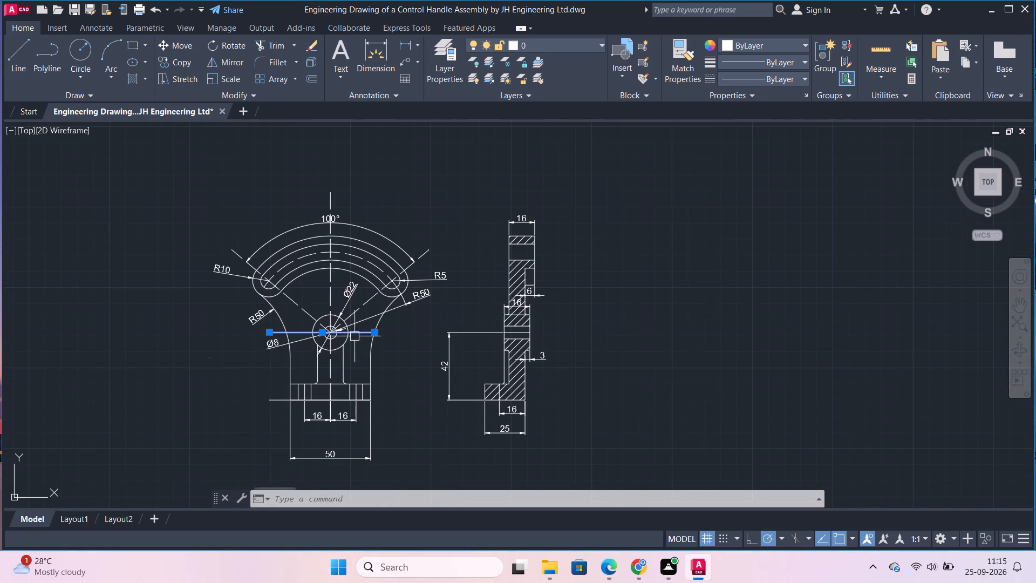
scroll(458, 328, up, 2)
click(596, 340)
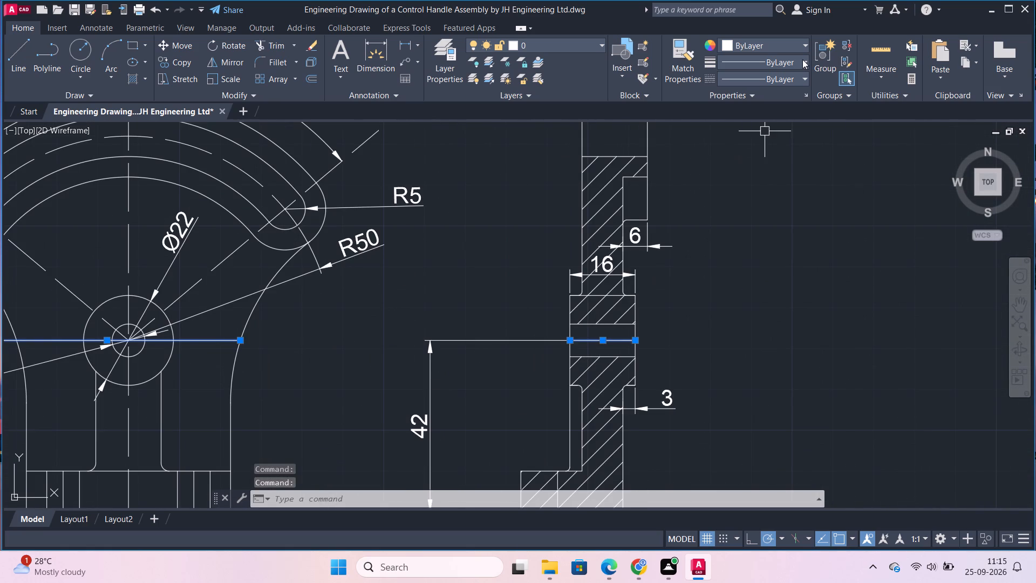
click(789, 79)
click(780, 130)
scroll(775, 242, down, 2)
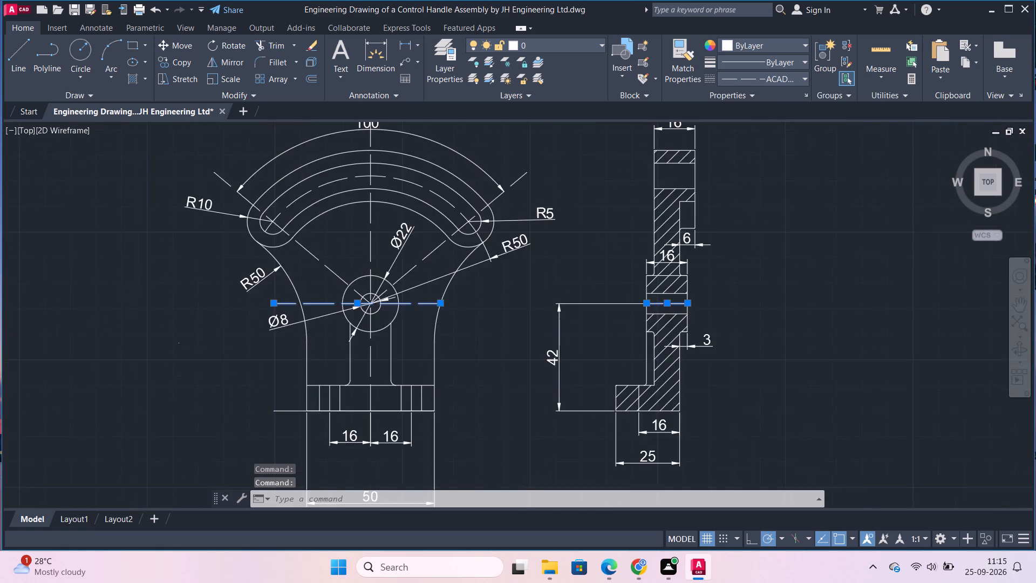
key(Escape)
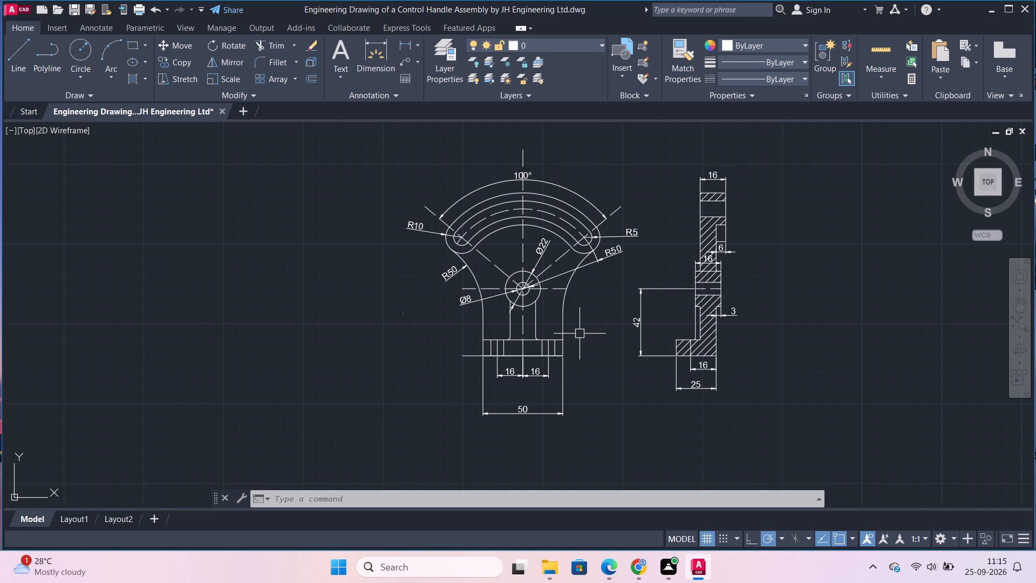
scroll(507, 186, up, 2)
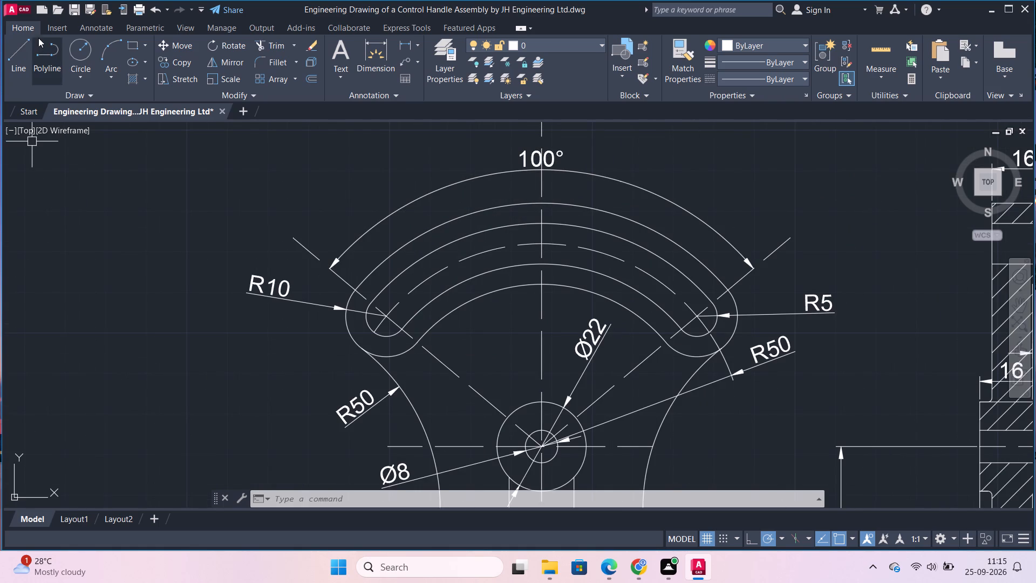
Draw a line about 5.7 up the centre line from the outer arc's top, continuing horizontally about 7.6 toward the section view.
click(22, 45)
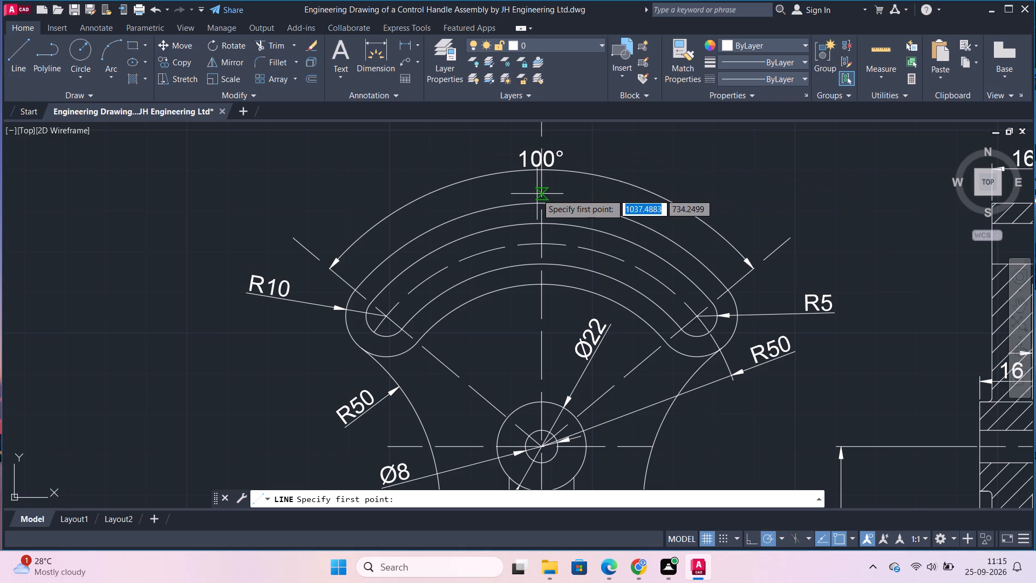
scroll(544, 194, up, 3)
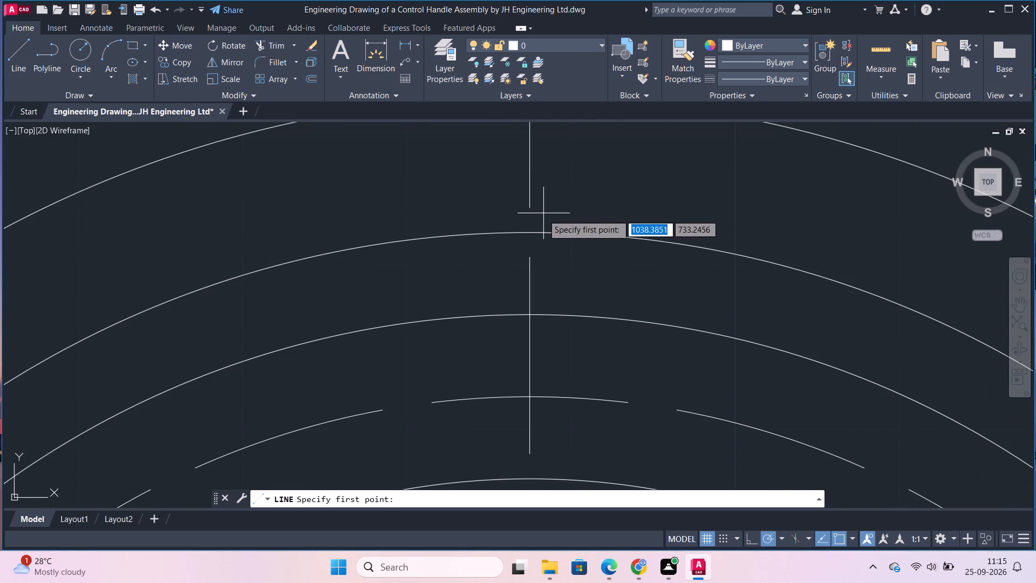
click(533, 227)
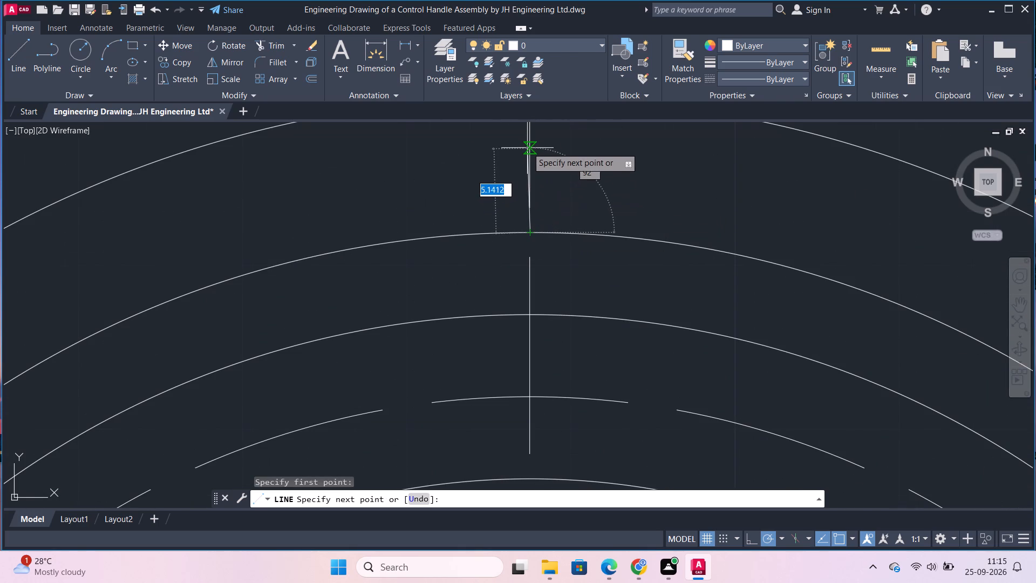
scroll(527, 146, down, 2)
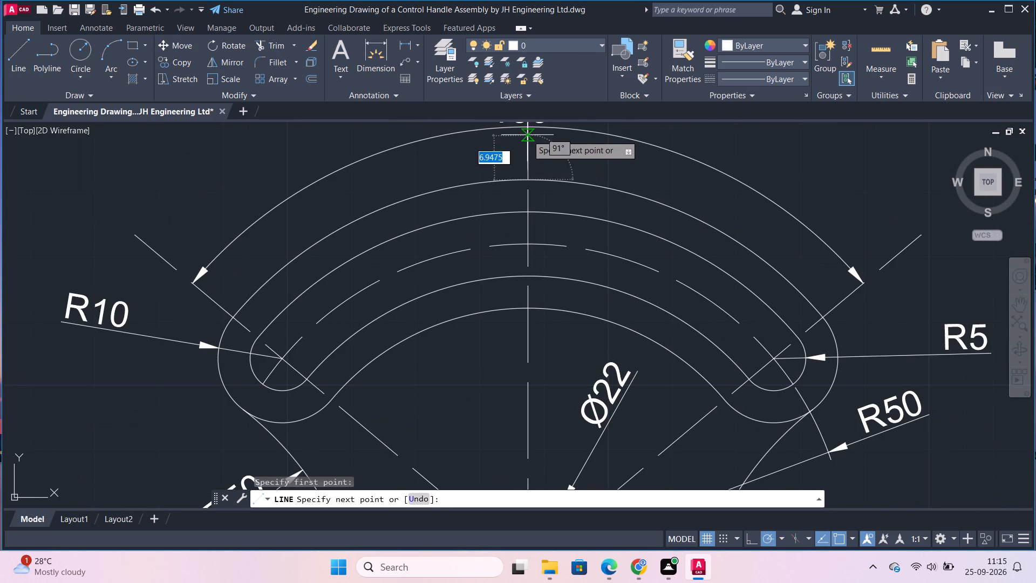
scroll(527, 140, up, 3)
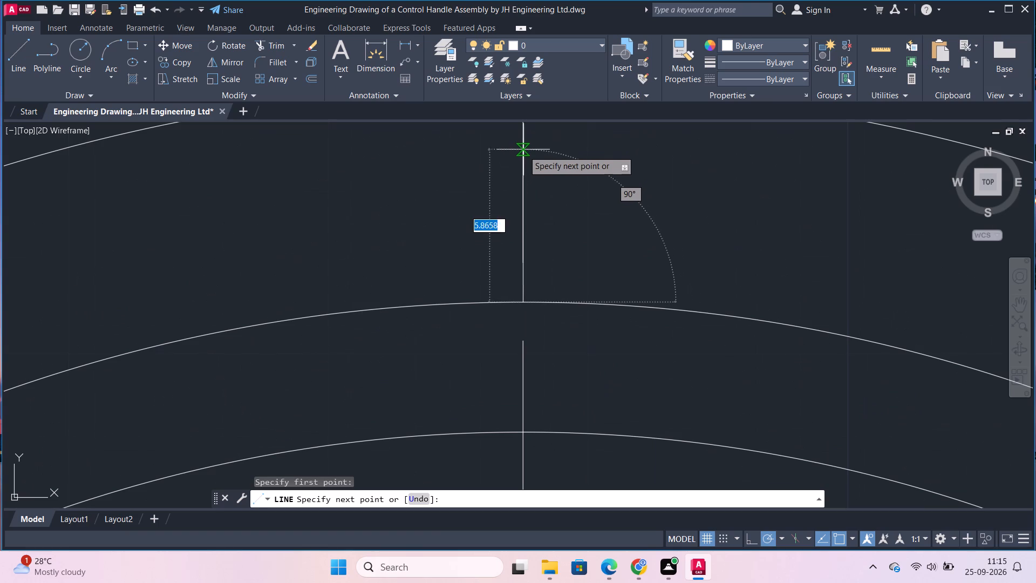
scroll(521, 153, down, 2)
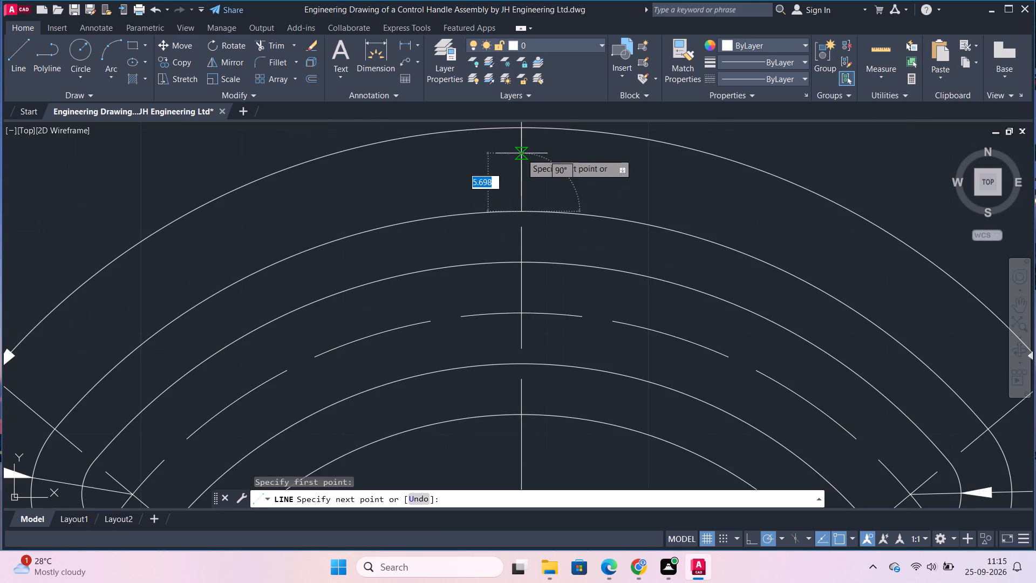
click(521, 152)
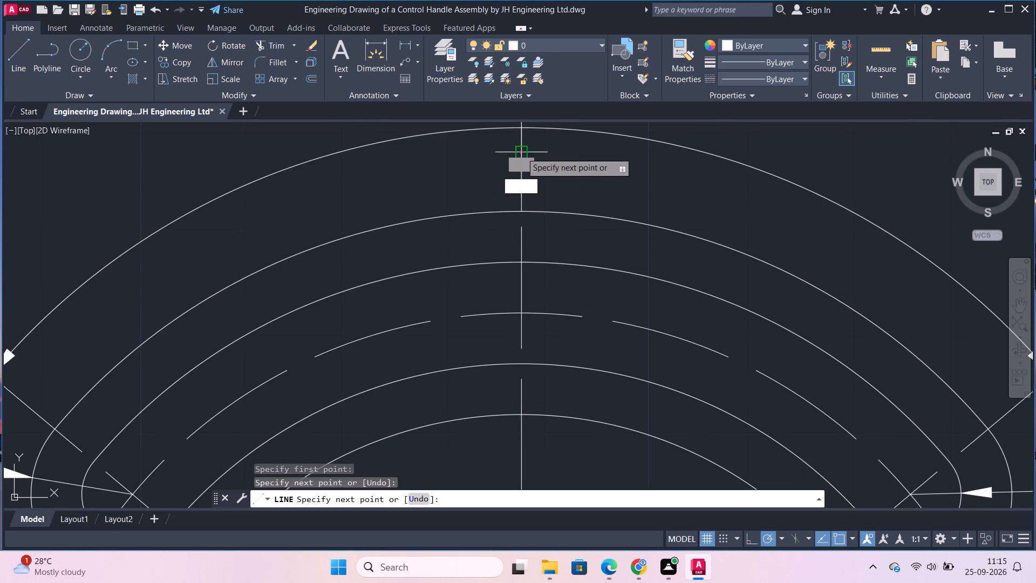
click(599, 152)
Add a 2-unit arrowhead edge at 210° from the free end of the horizontal line.
scroll(599, 152, up, 2)
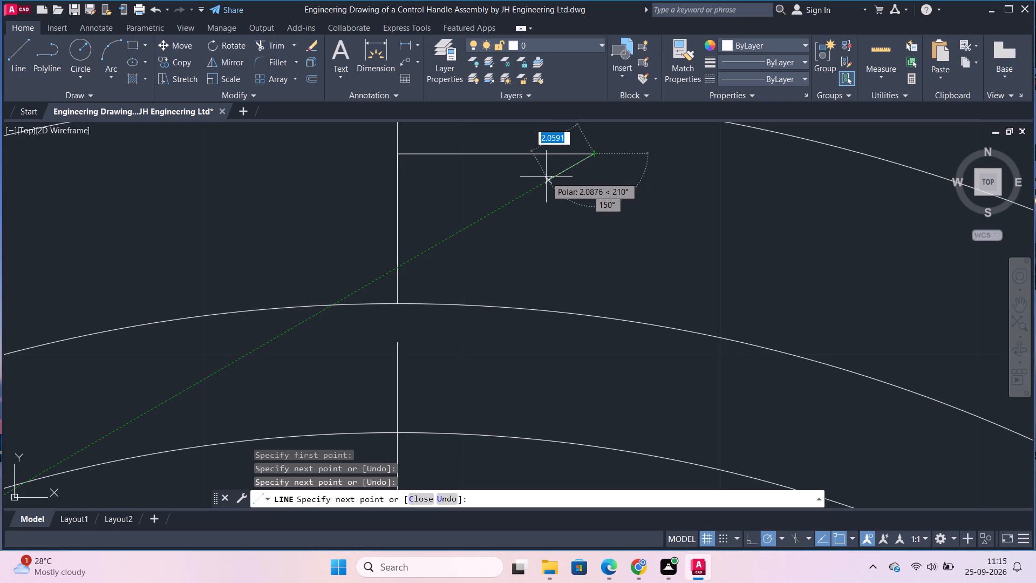
key(2)
key(Return)
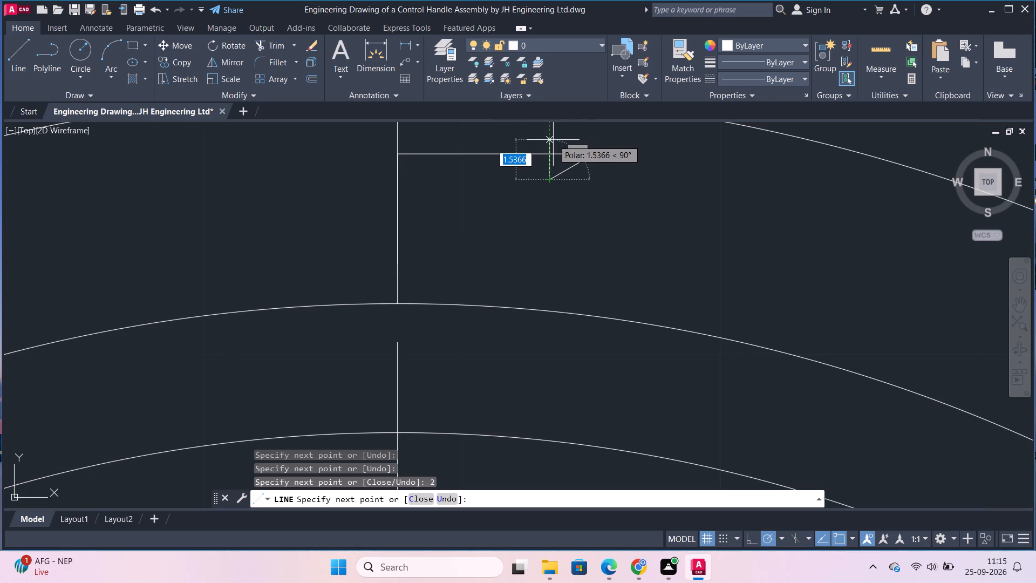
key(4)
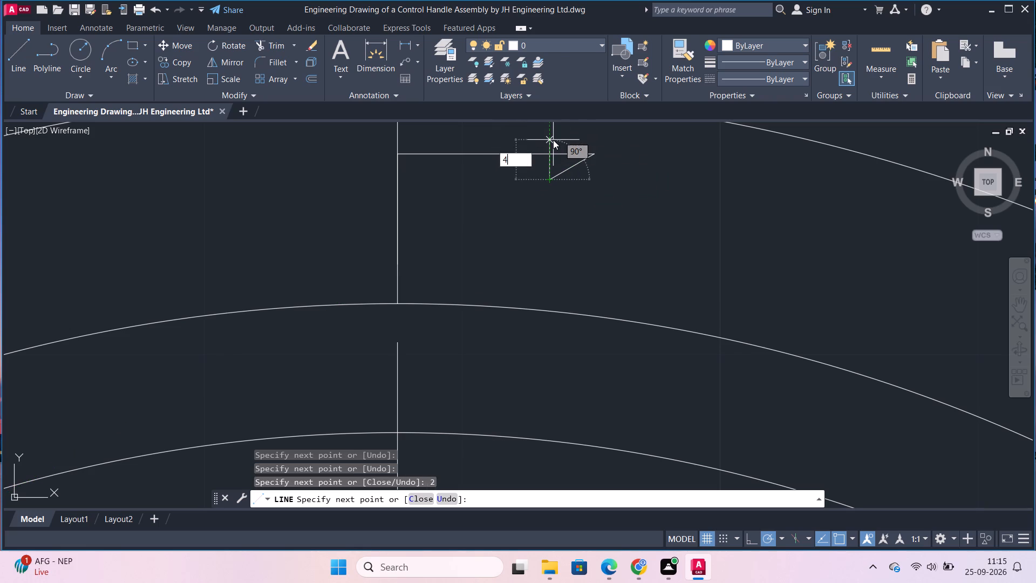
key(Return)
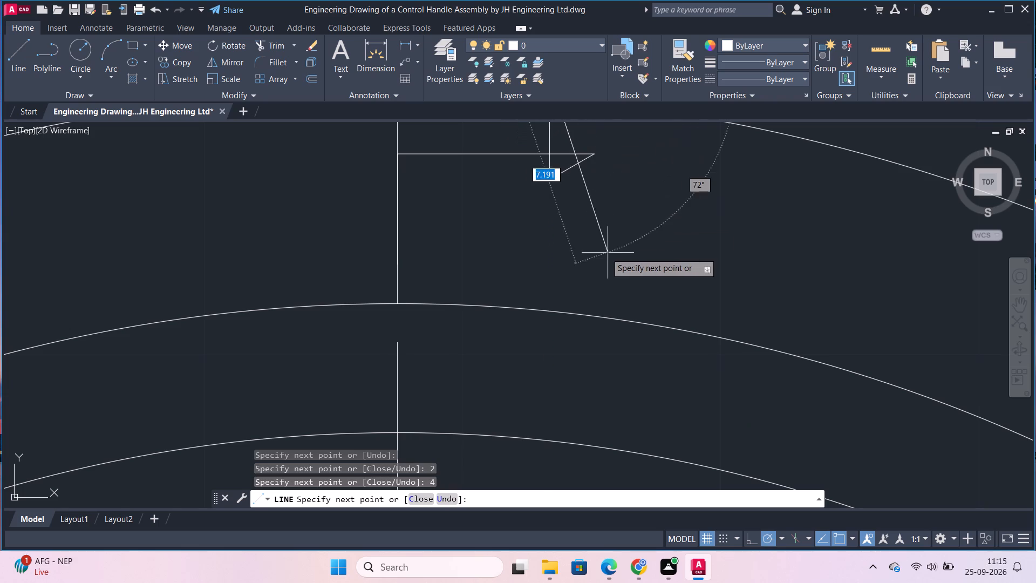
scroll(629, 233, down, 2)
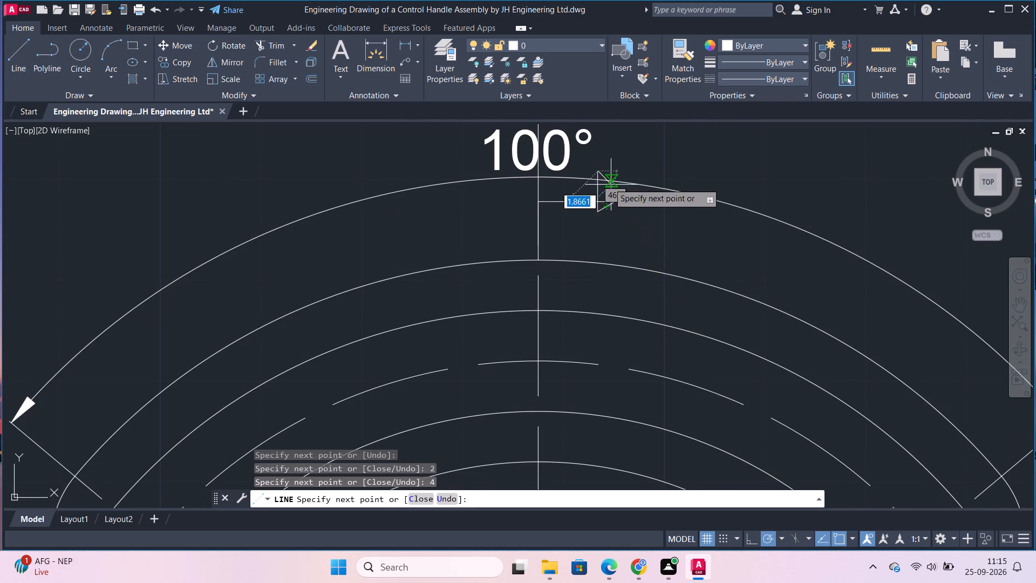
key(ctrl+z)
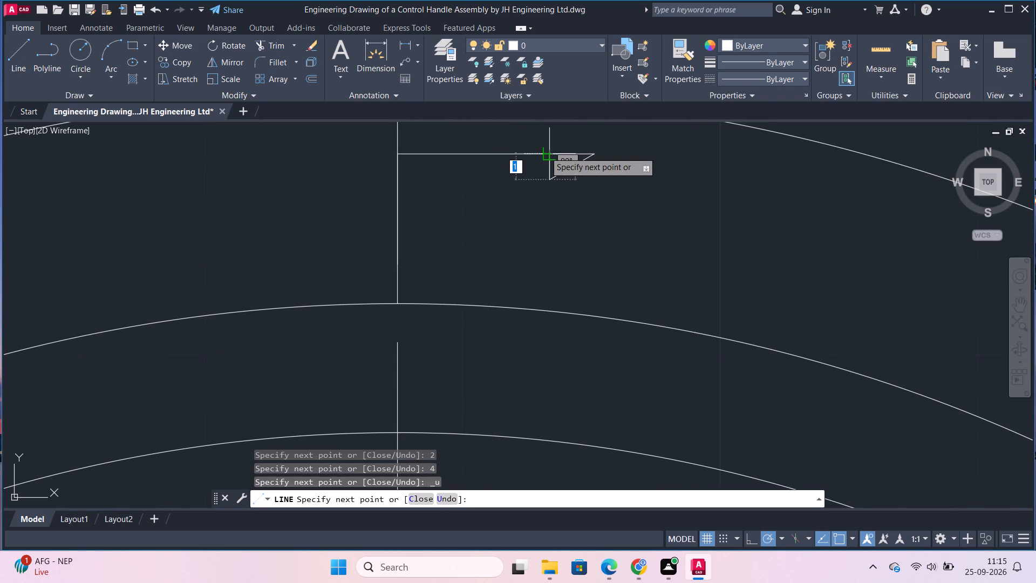
Close the lower half of the arrowhead with a vertical segment up to the horizontal line.
click(545, 152)
key(Escape)
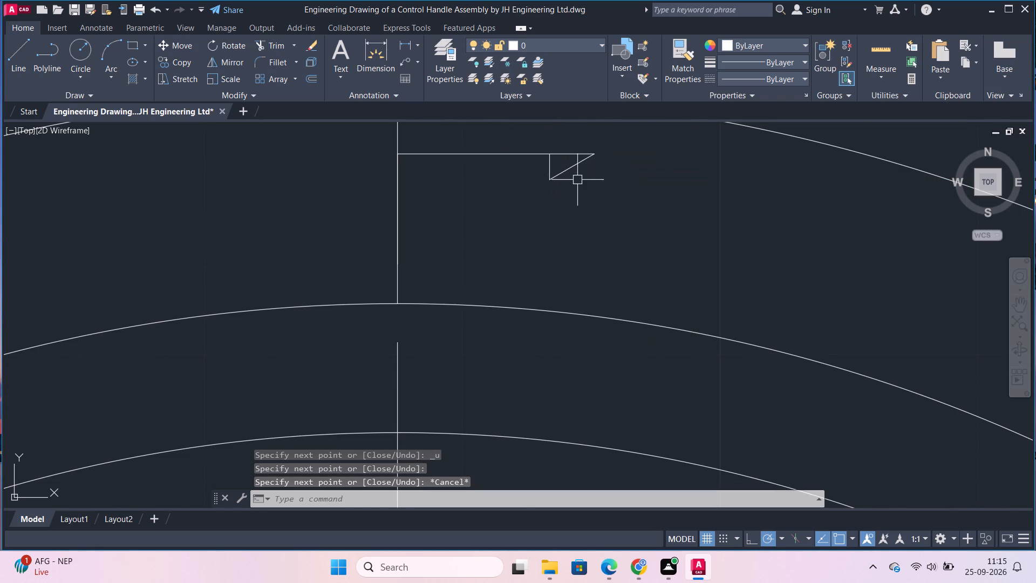
Mirror the arrowhead's slanted and vertical edges about the horizontal line, keeping the source objects.
click(577, 180)
click(571, 162)
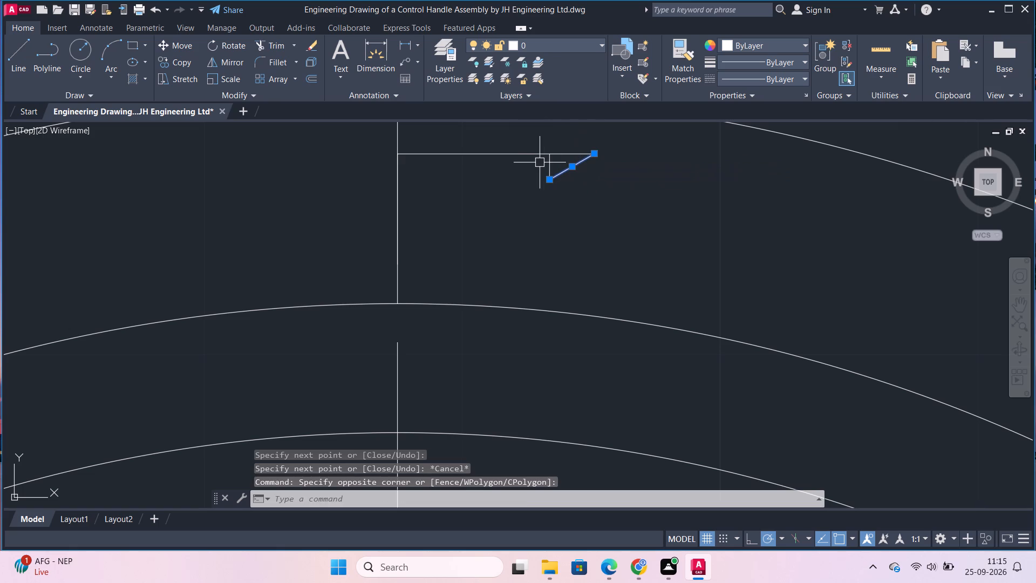
click(550, 164)
text(mi)
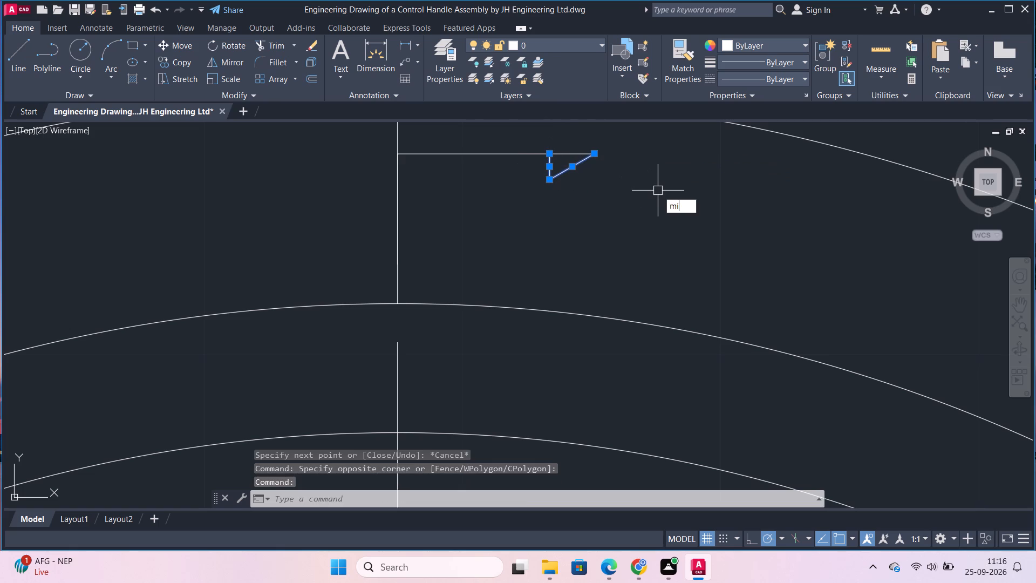
key(Return)
click(550, 156)
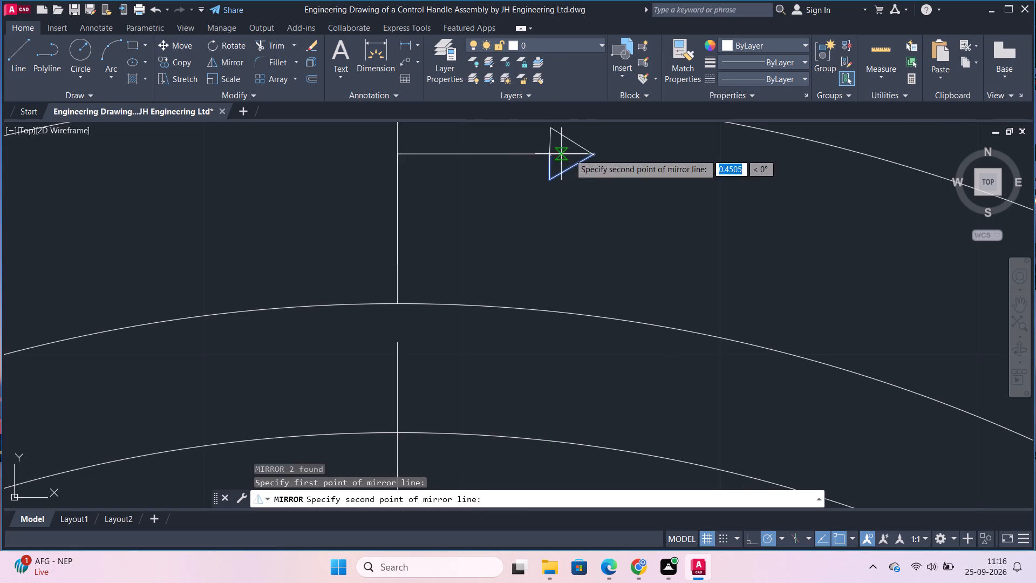
click(590, 152)
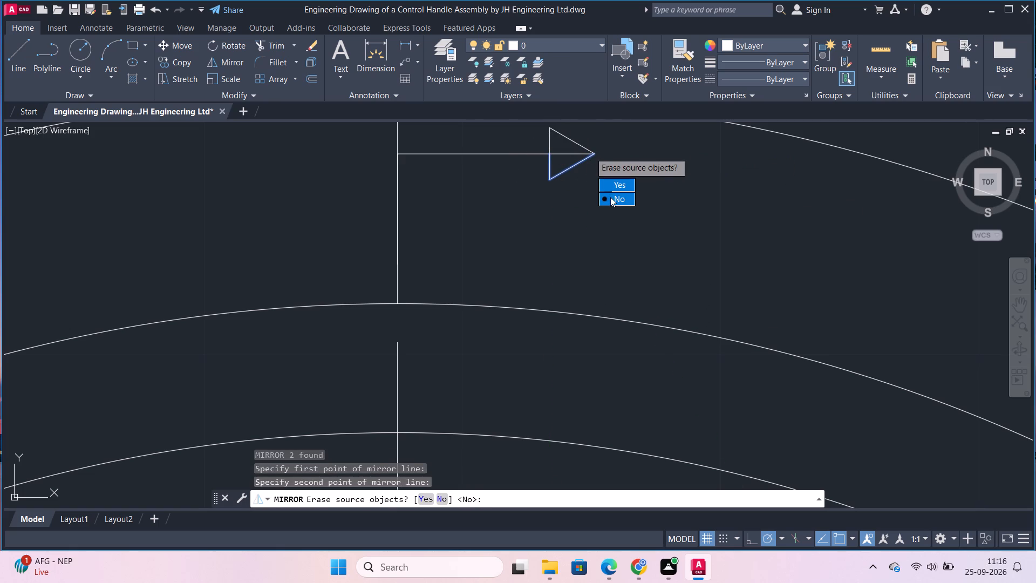
drag(610, 197, 590, 152)
Join the horizontal line and the arrowhead's edges into one polyline.
scroll(496, 170, down, 3)
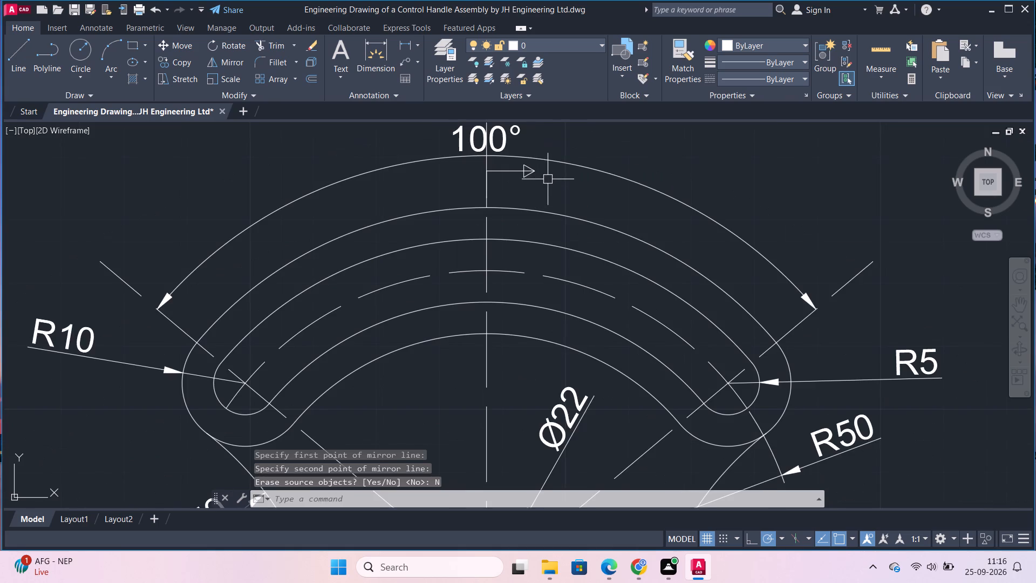
scroll(549, 181, down, 2)
scroll(528, 166, up, 3)
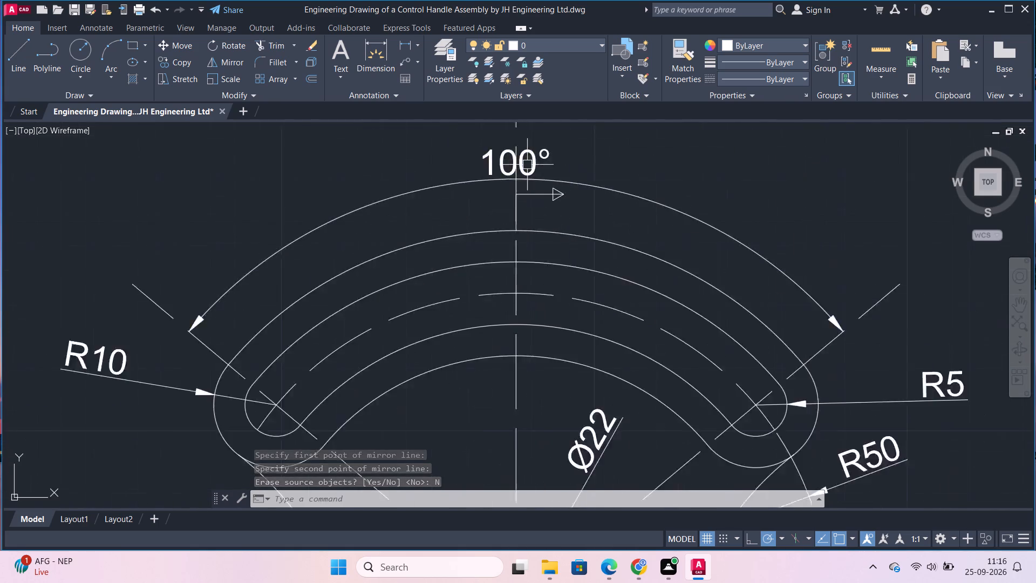
click(545, 218)
click(582, 228)
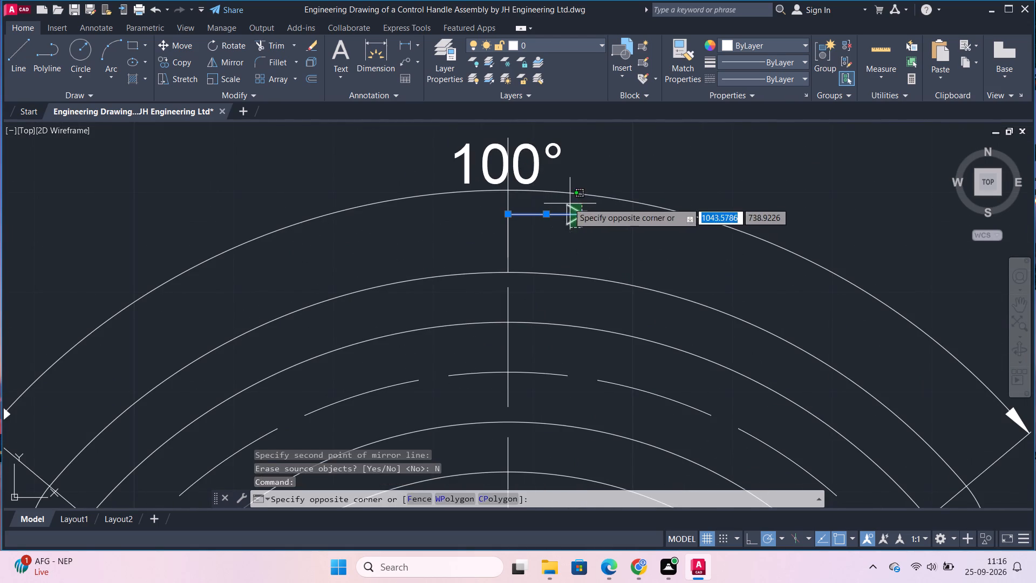
click(563, 204)
key(j)
key(Return)
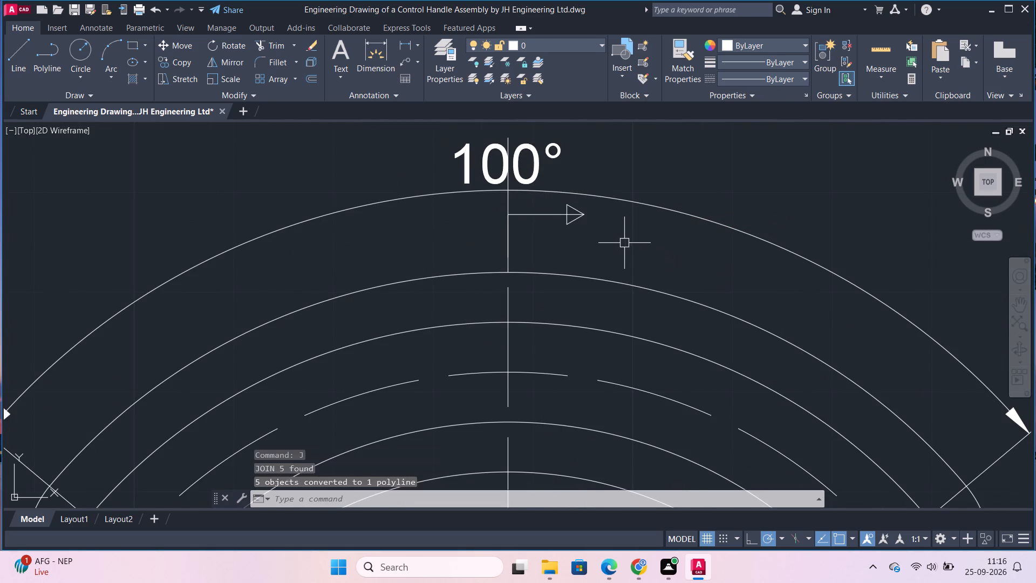
Mirror the arrow polyline about the horizontal axis through the Ø8 hole's centre, keeping the source object.
click(580, 234)
click(533, 202)
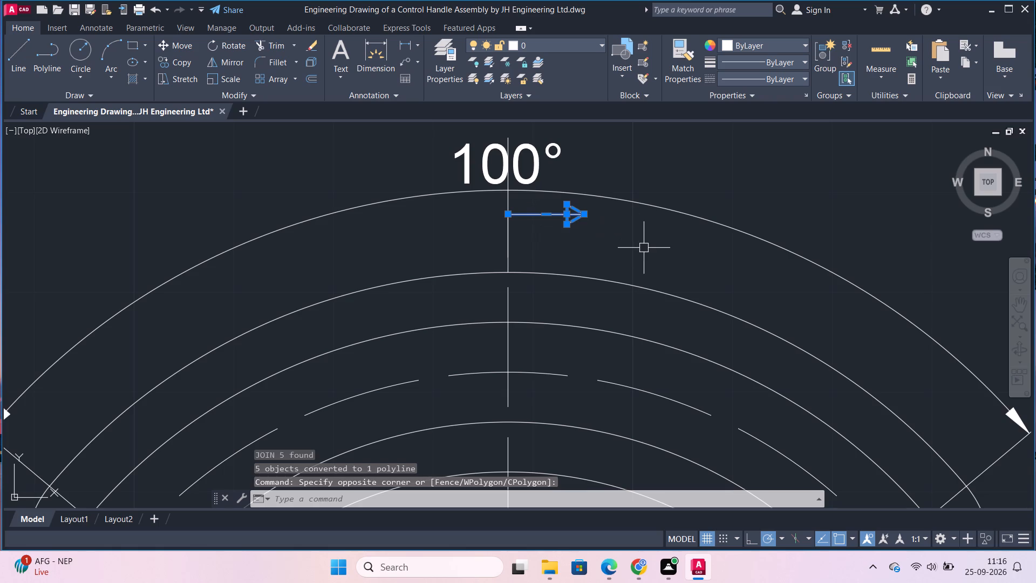
key(m)
key(i)
key(Return)
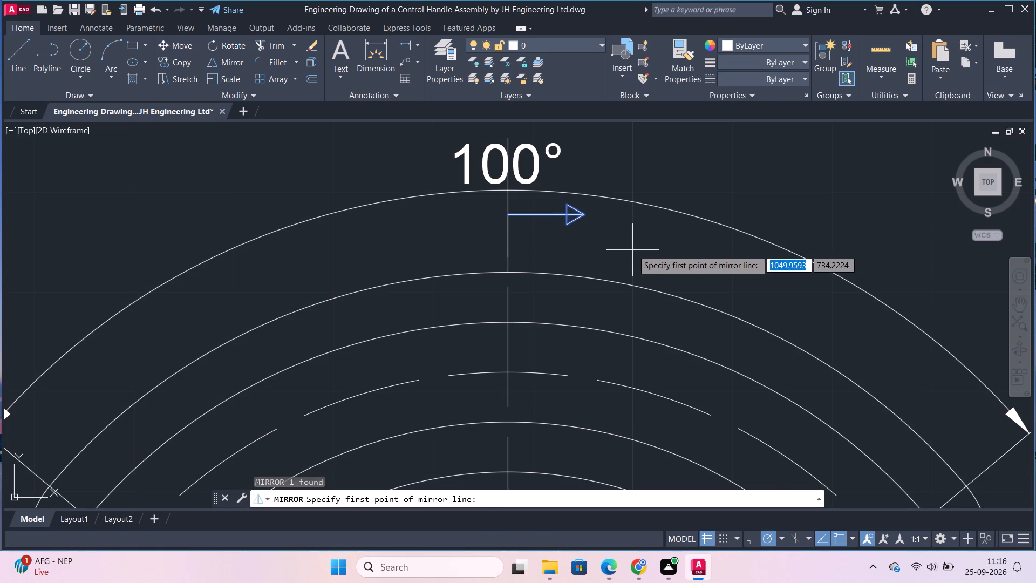
scroll(632, 280, down, 3)
middle_drag(616, 344, 597, 239)
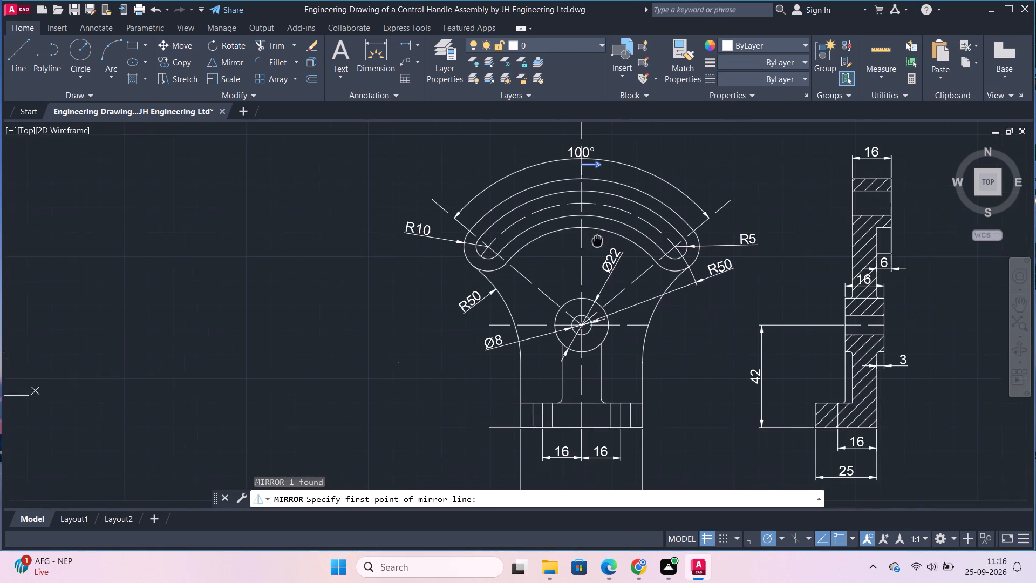
click(580, 318)
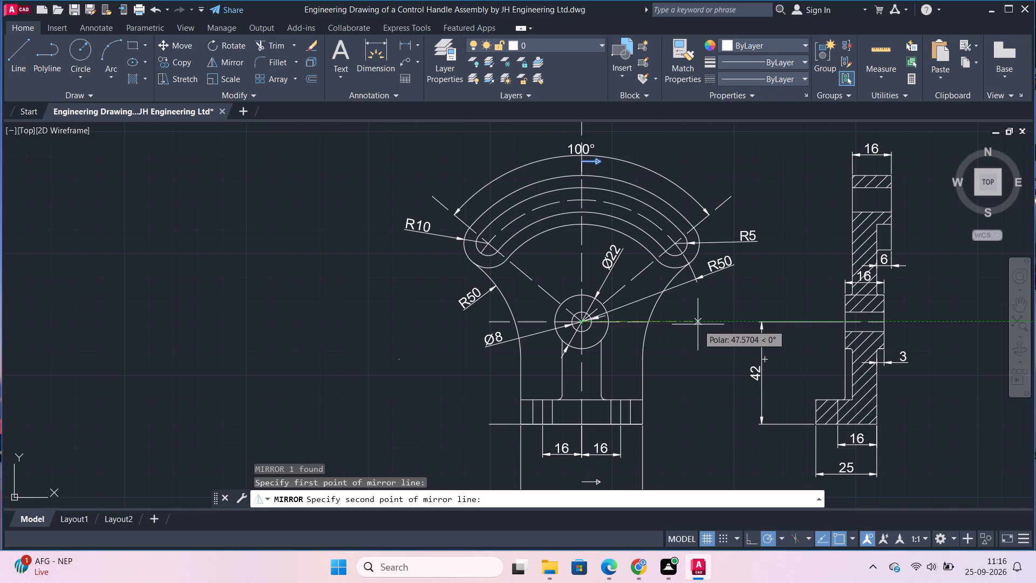
click(698, 324)
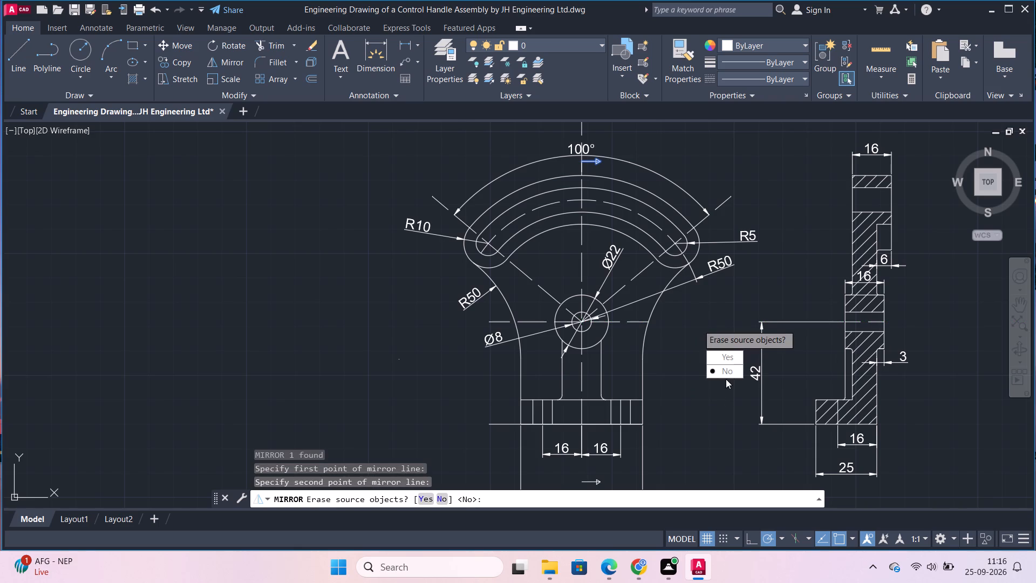
drag(725, 370, 698, 324)
Draw a vertical line about 7.5 long from the tail of the mirrored arrow up toward the base.
middle_drag(668, 409, 668, 369)
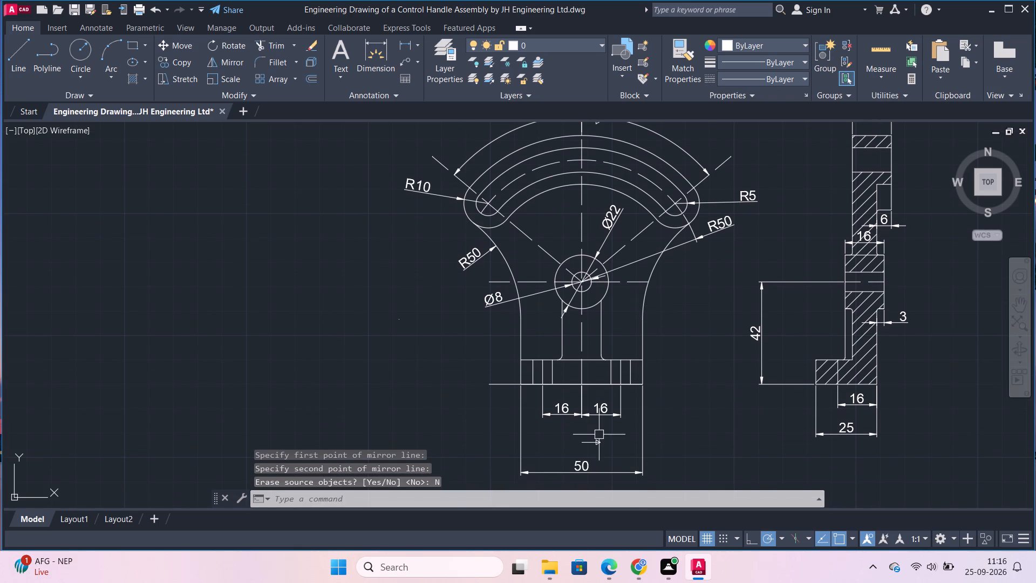
scroll(536, 438, up, 1)
key(l)
key(Return)
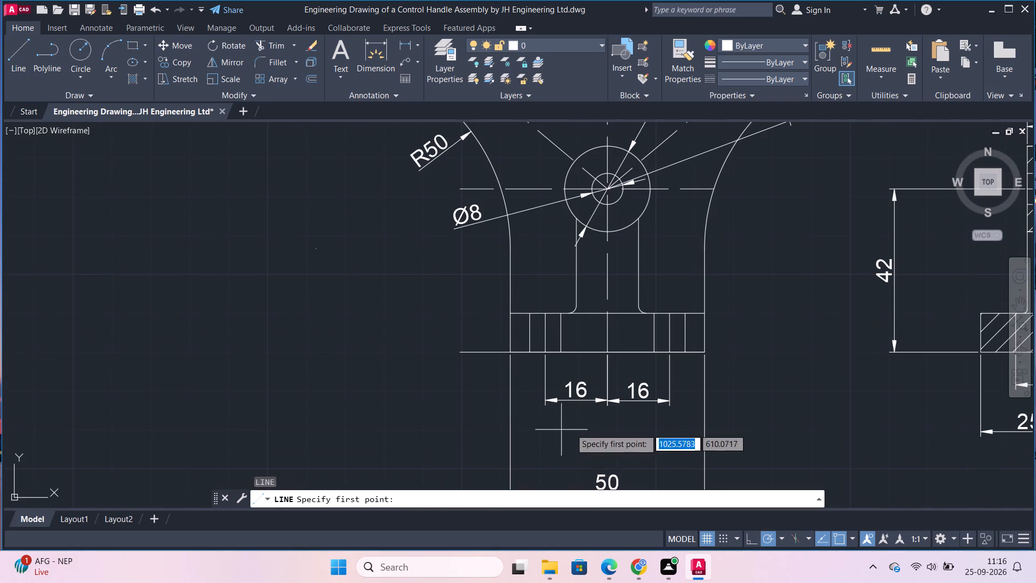
click(605, 444)
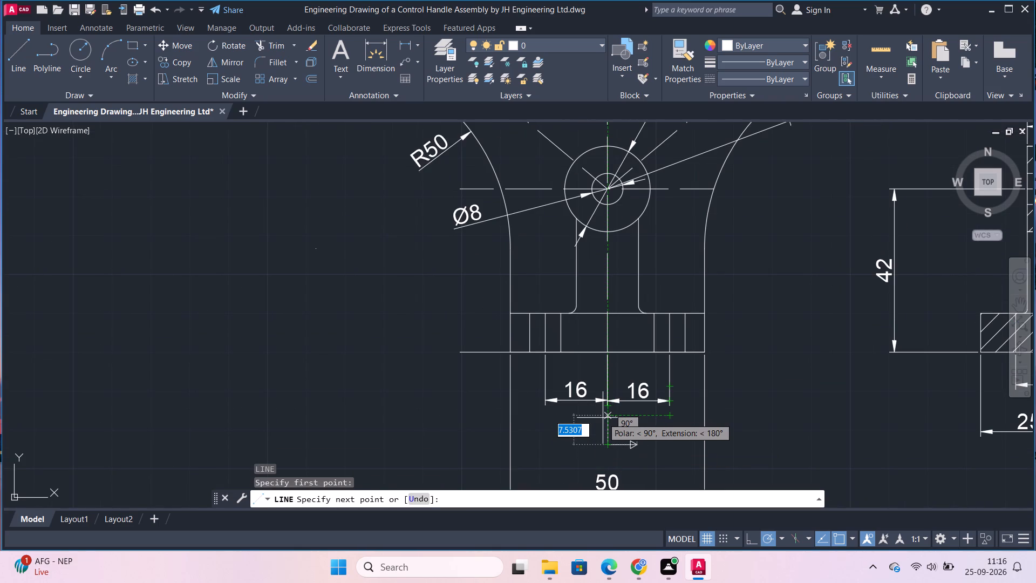
click(603, 415)
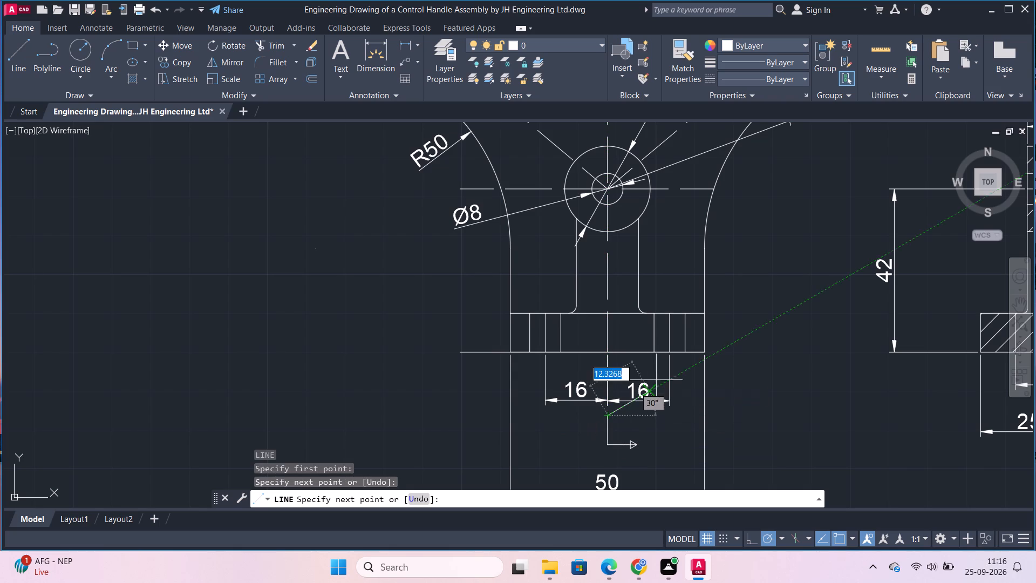
key(Escape)
Trim away the part of the vertical centre line that extends above the upper arrow at the 100° dimension.
middle_drag(677, 259, 651, 424)
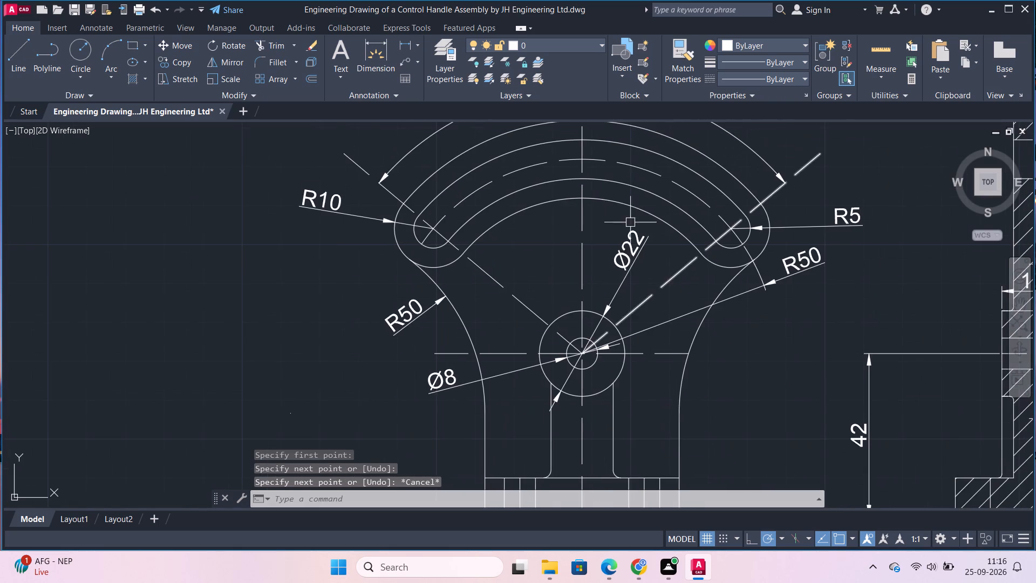
middle_drag(629, 249, 610, 443)
scroll(570, 309, up, 2)
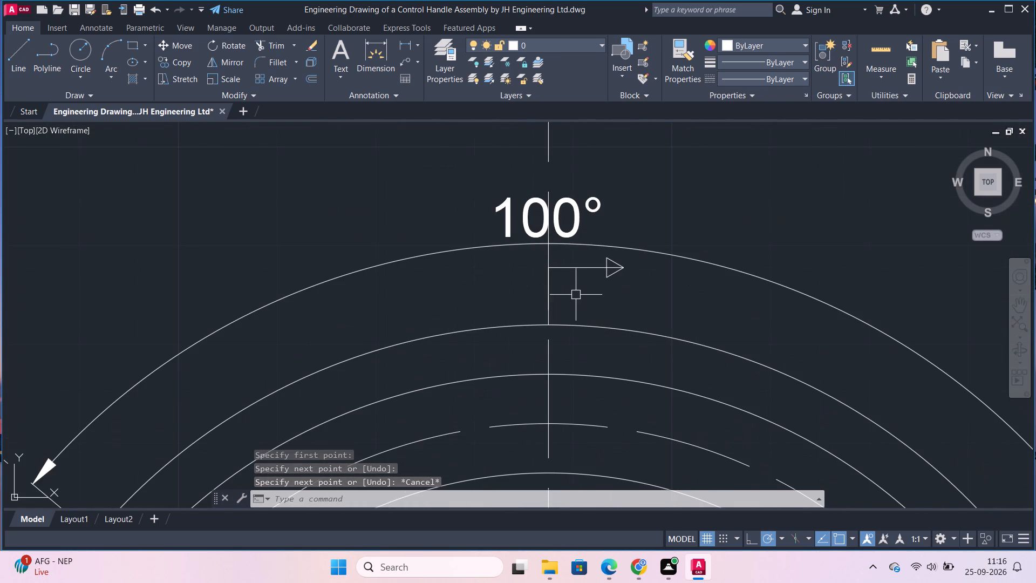
text(tr)
key(Return)
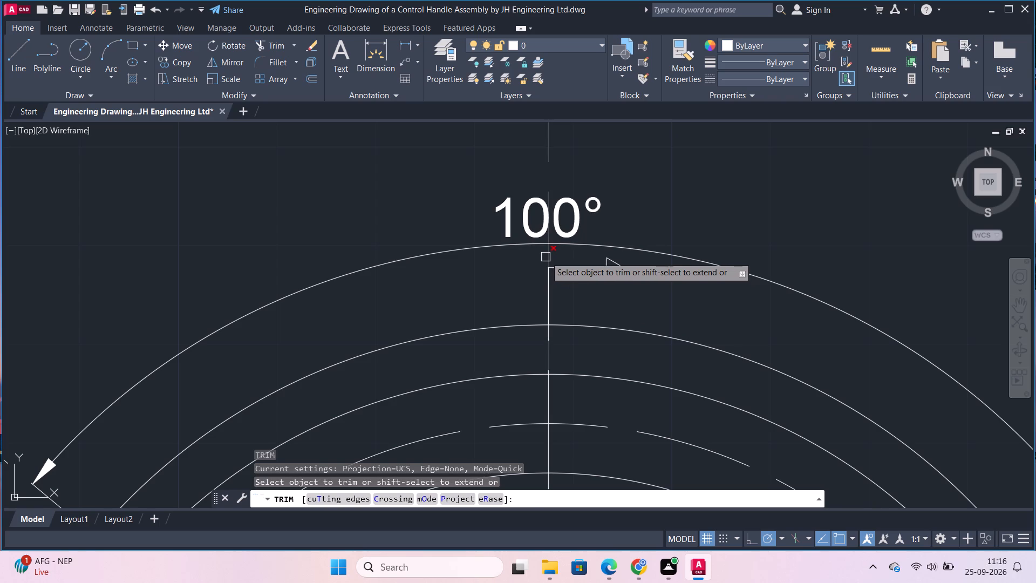
click(546, 257)
scroll(637, 259, down, 2)
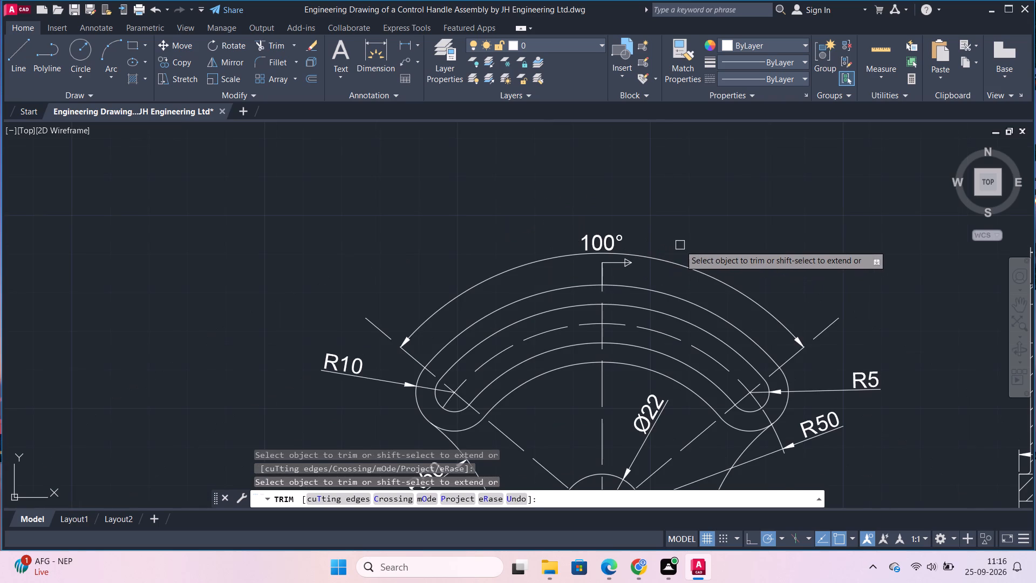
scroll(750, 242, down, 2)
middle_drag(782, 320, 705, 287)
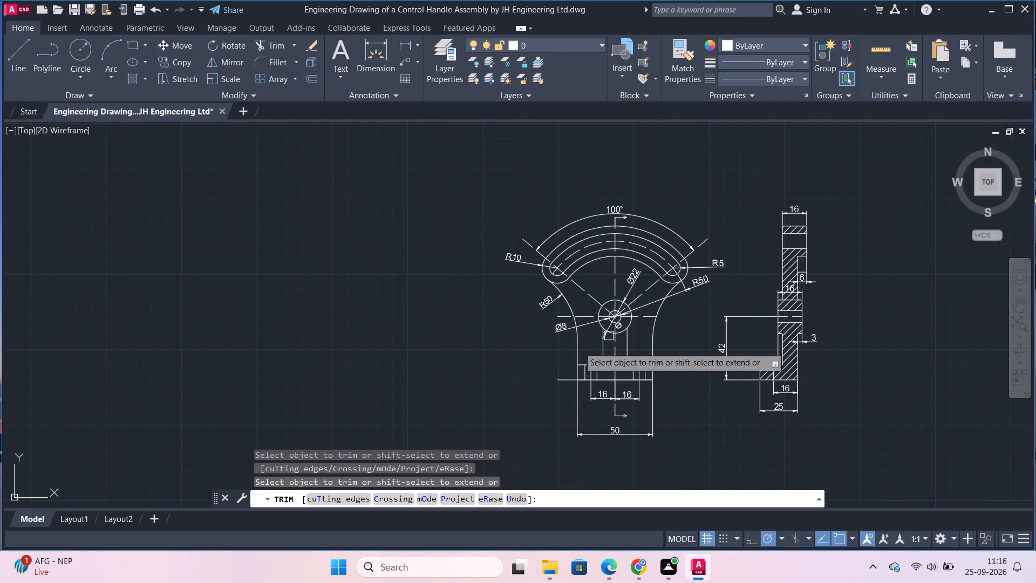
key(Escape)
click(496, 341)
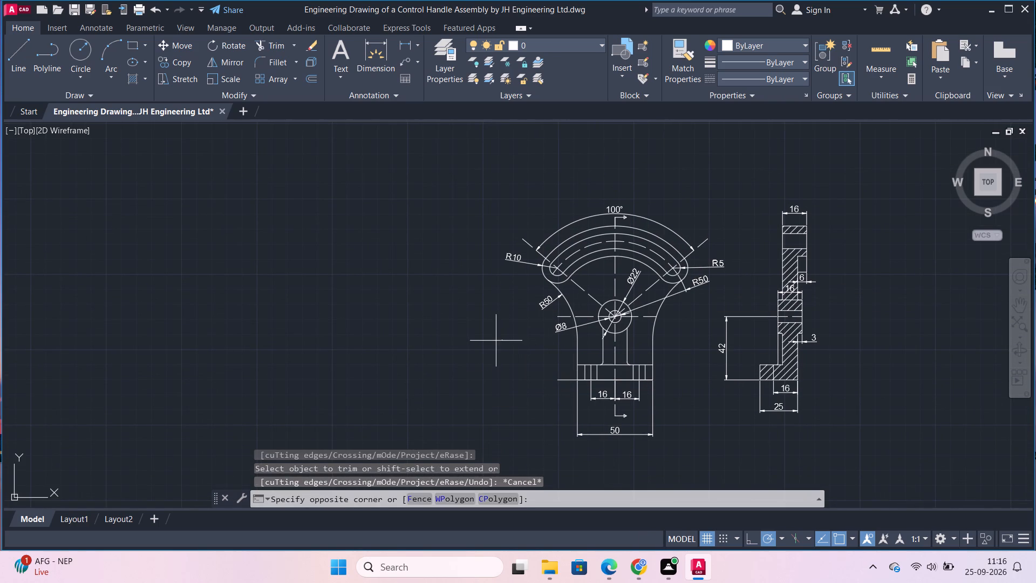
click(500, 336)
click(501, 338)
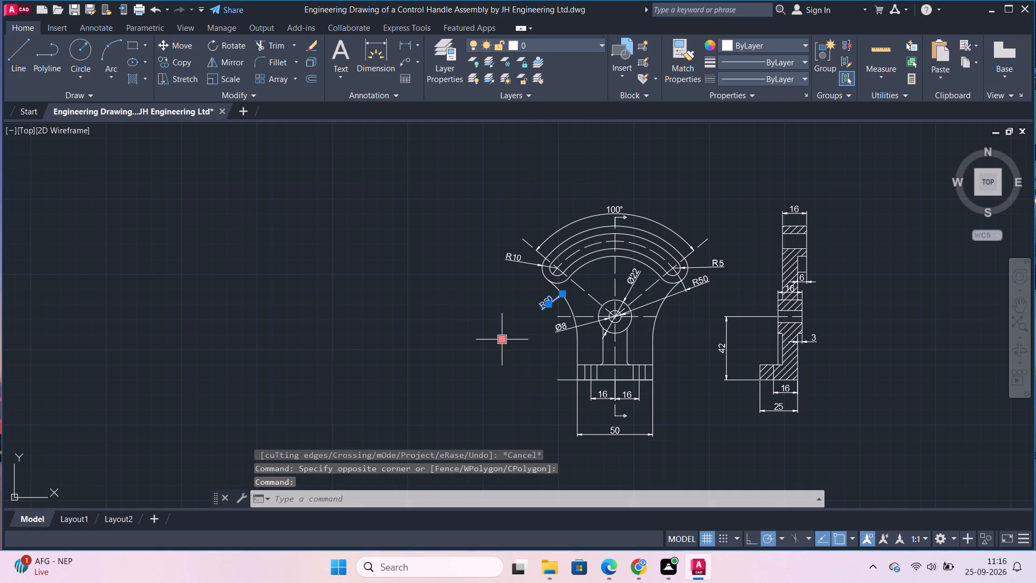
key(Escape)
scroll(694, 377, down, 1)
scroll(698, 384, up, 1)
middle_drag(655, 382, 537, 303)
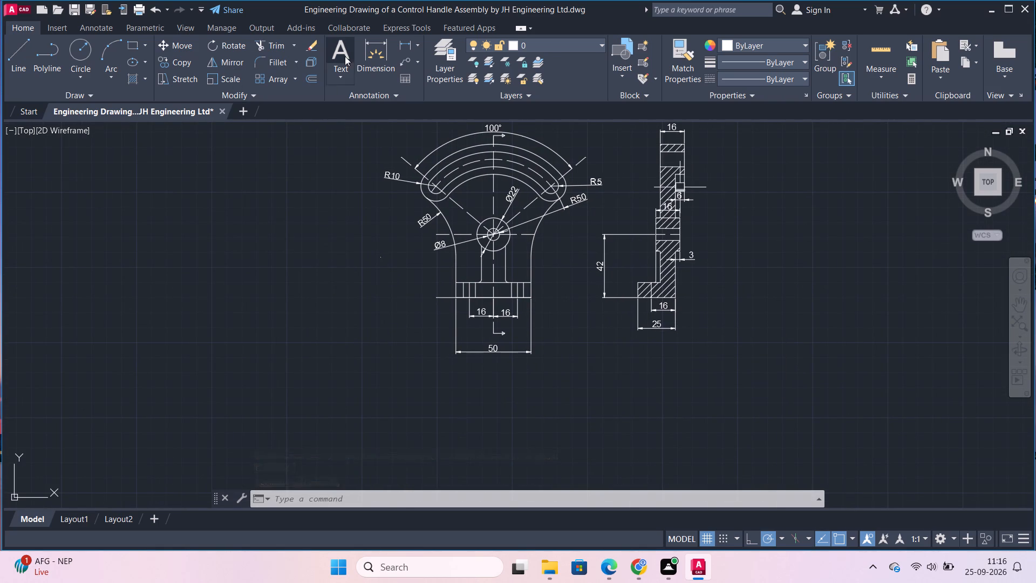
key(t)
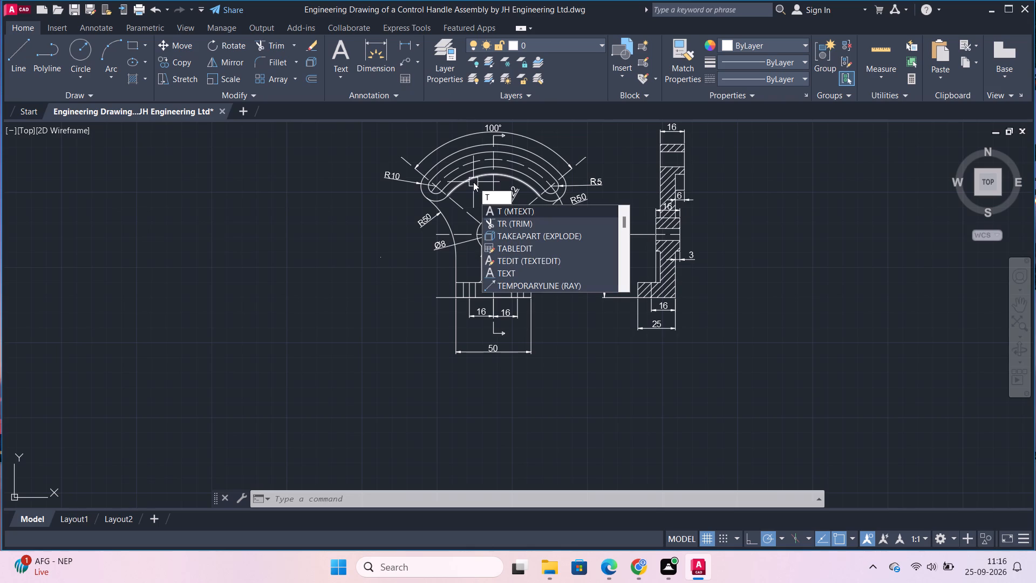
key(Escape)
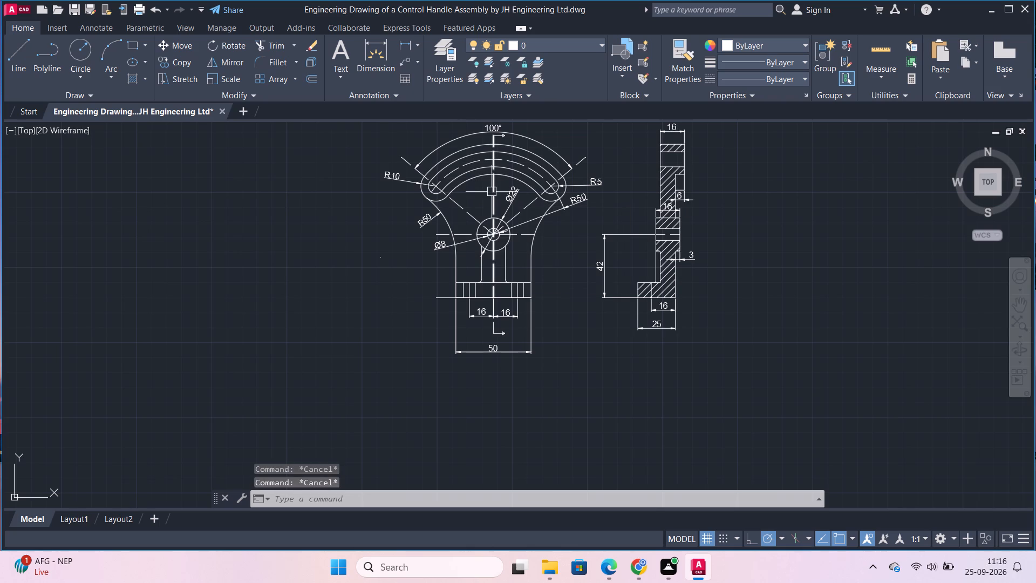
Place a multiline text box below the section view, beneath its 25 dimension.
text(mt)
key(Return)
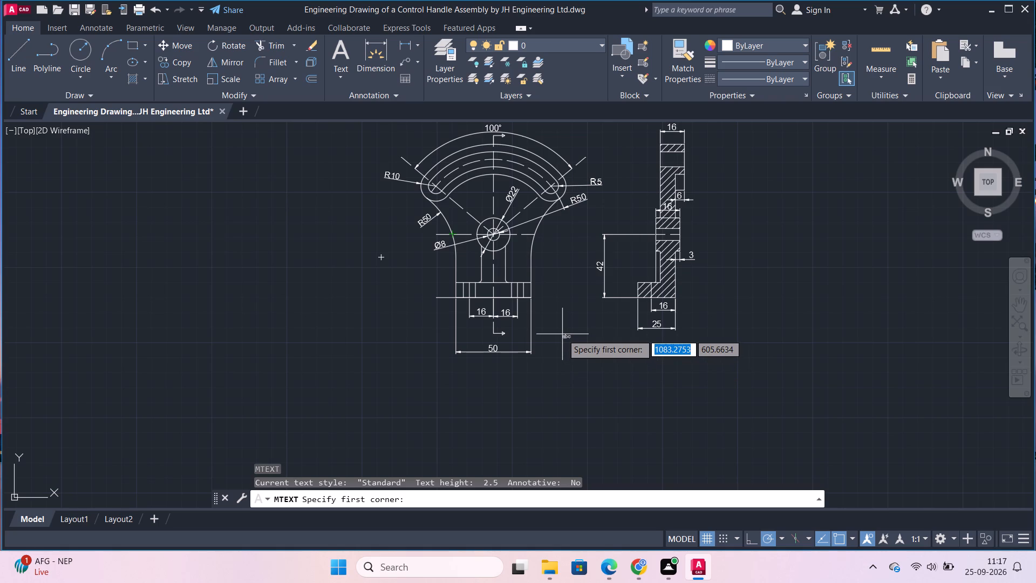
click(623, 342)
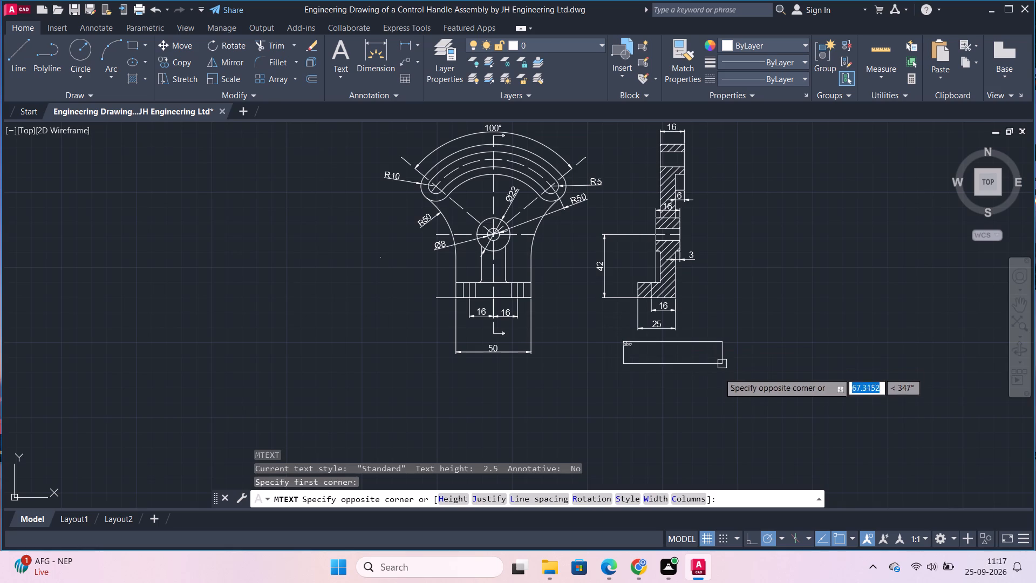
click(750, 367)
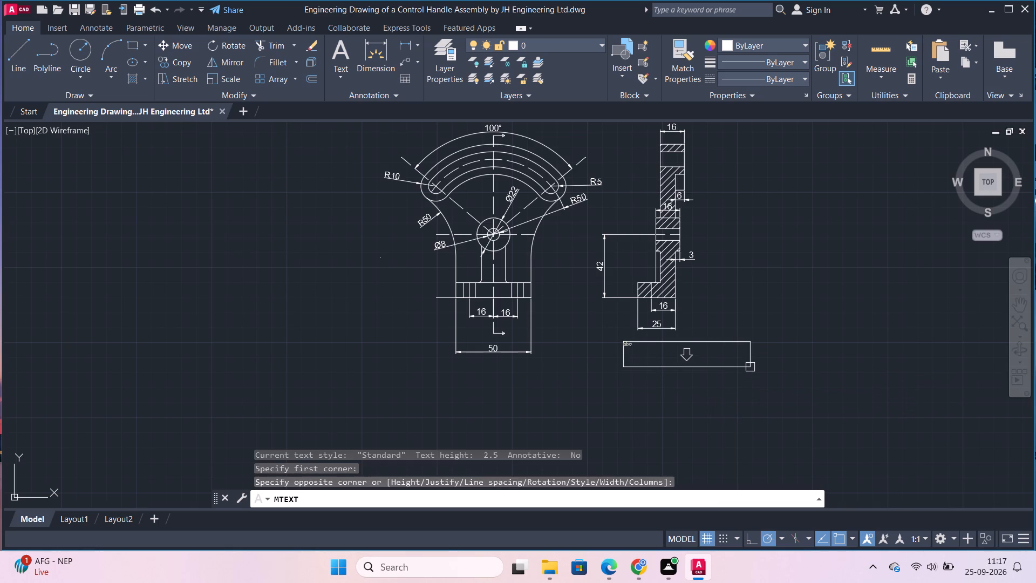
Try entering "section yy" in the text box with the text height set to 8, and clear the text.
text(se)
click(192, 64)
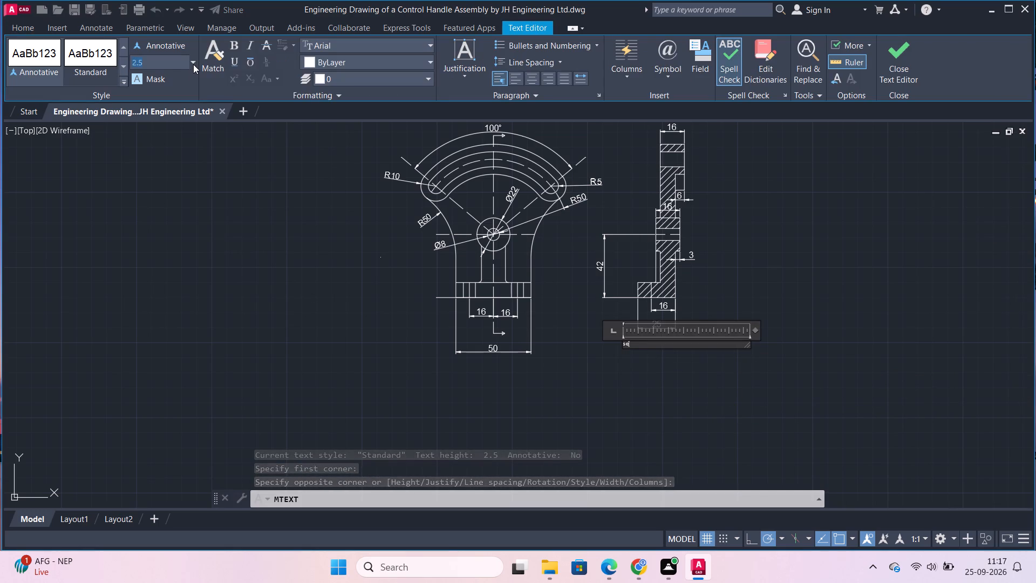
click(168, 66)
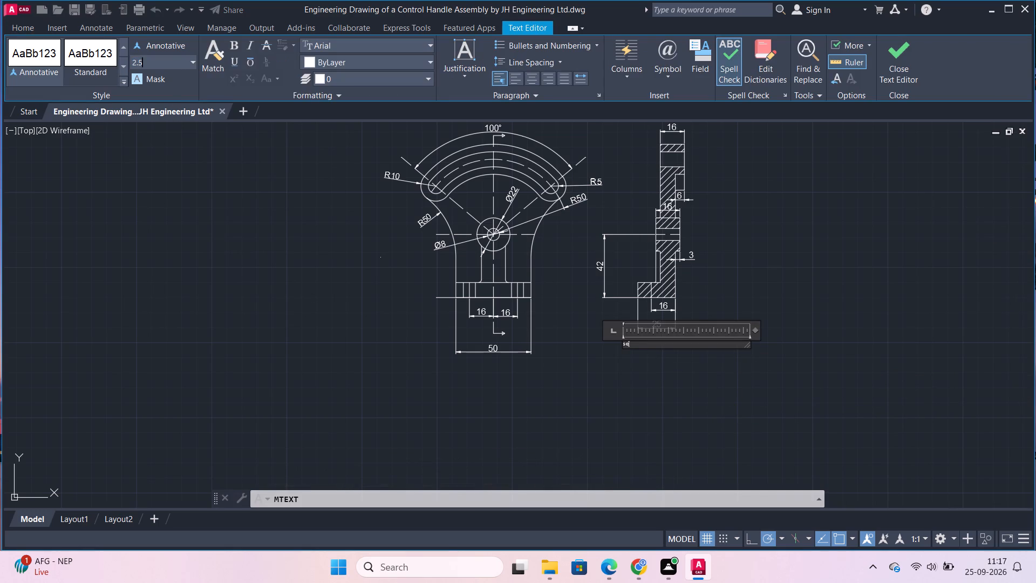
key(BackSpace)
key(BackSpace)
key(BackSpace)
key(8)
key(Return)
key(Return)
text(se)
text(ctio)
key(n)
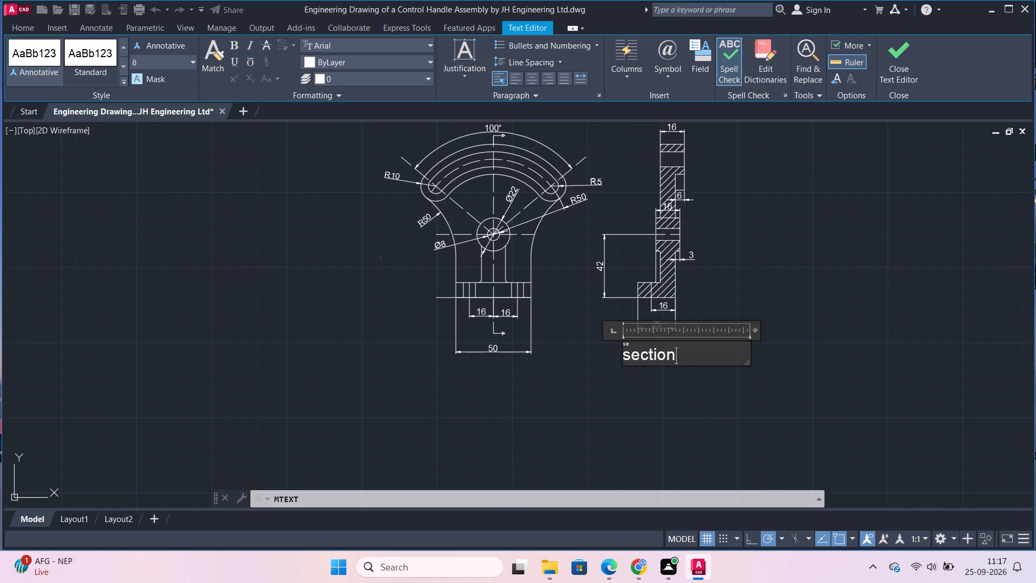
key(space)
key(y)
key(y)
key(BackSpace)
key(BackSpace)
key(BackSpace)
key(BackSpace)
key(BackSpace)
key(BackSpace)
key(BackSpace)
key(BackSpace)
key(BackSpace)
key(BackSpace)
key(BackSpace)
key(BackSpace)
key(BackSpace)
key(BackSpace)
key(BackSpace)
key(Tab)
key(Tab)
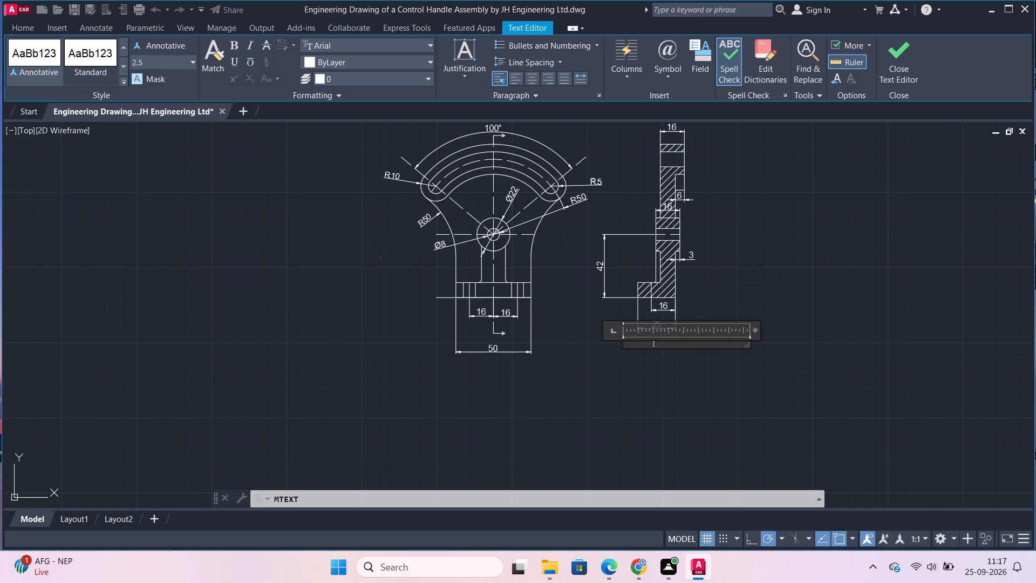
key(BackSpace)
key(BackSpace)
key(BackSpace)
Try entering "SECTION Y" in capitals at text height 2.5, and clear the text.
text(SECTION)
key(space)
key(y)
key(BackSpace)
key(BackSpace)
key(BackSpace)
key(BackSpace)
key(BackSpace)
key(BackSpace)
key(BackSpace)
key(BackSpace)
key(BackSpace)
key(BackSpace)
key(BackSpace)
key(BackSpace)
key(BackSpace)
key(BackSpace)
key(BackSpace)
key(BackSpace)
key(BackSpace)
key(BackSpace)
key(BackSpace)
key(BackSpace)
Set the text height to 8, enter "SECTION Y-Y" as the section view's label and finish text editing.
click(194, 63)
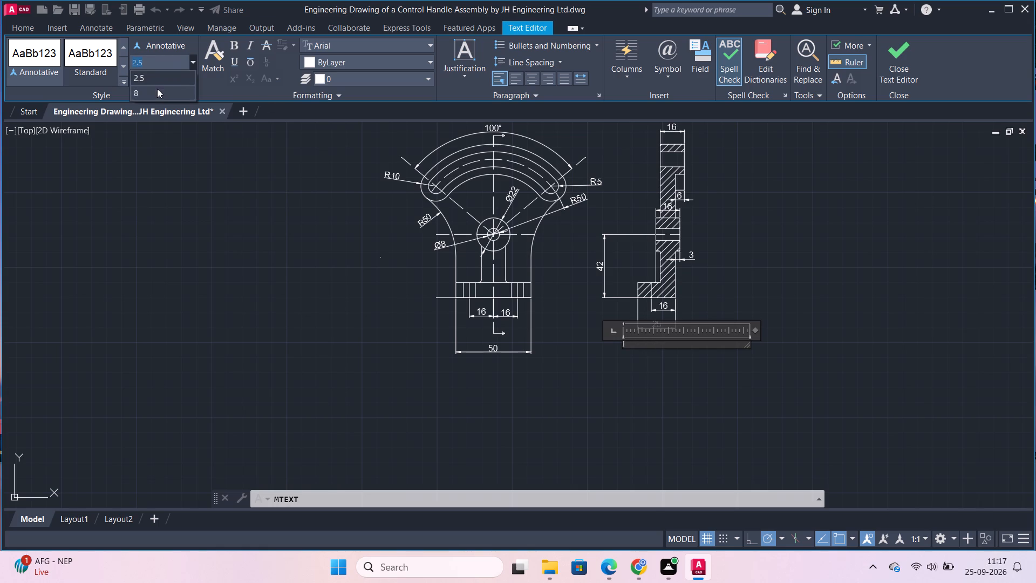
click(156, 89)
text(SECTION)
key(space)
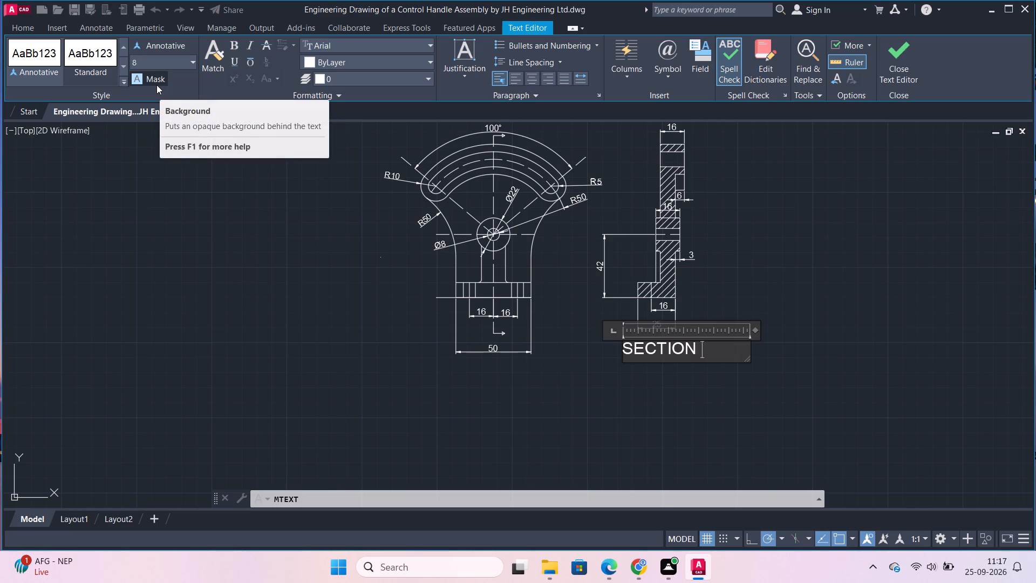
text(Y-)
key(y)
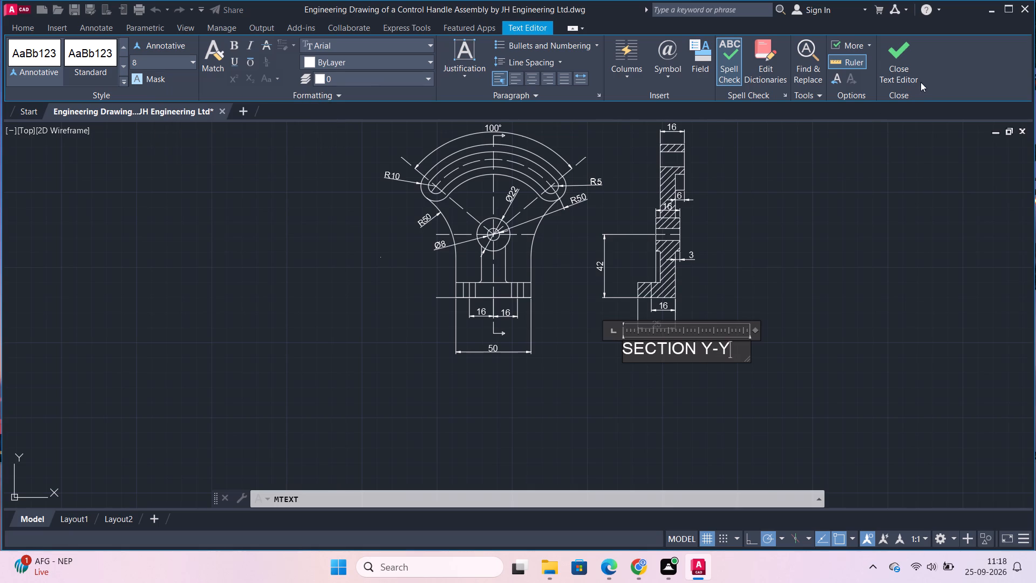
click(914, 75)
Shift the SECTION Y-Y label about 5 units horizontally to the left, beneath the section view.
click(677, 352)
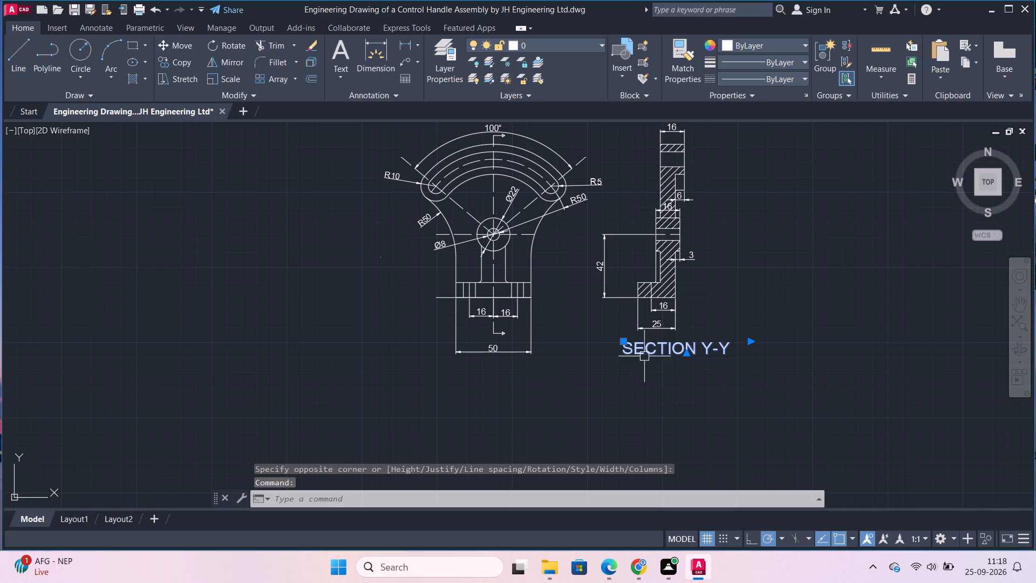
click(622, 343)
click(616, 343)
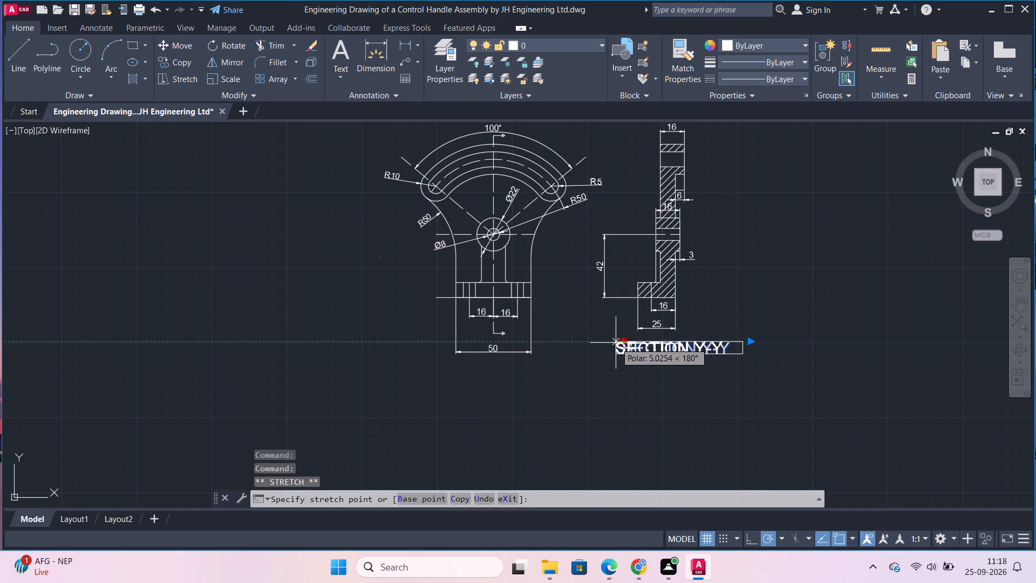
key(Escape)
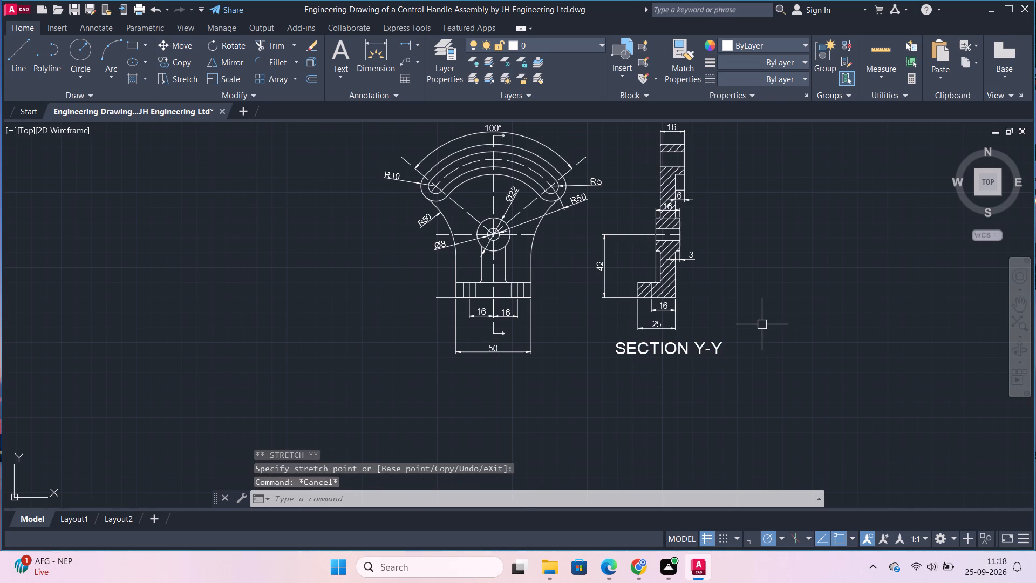
Copy the SECTION Y-Y label and paste the duplicate below the front view's 50 dimension.
scroll(483, 334, up, 1)
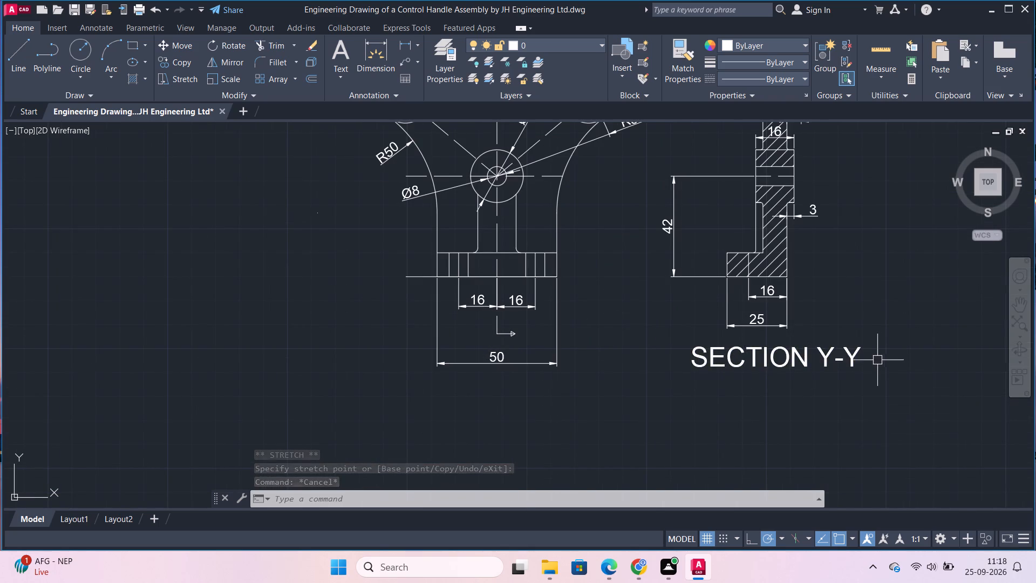
click(766, 360)
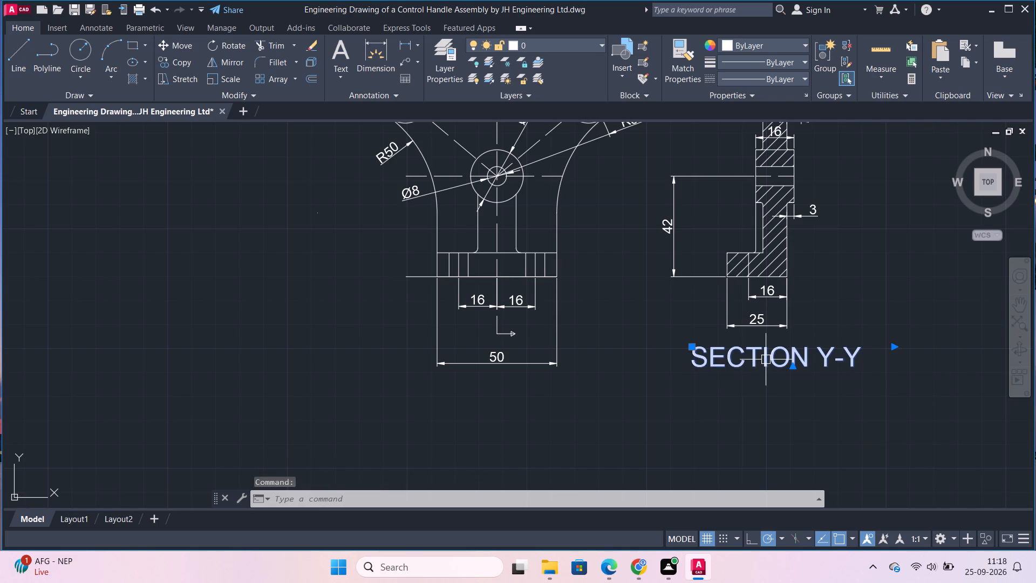
key(ctrl+c)
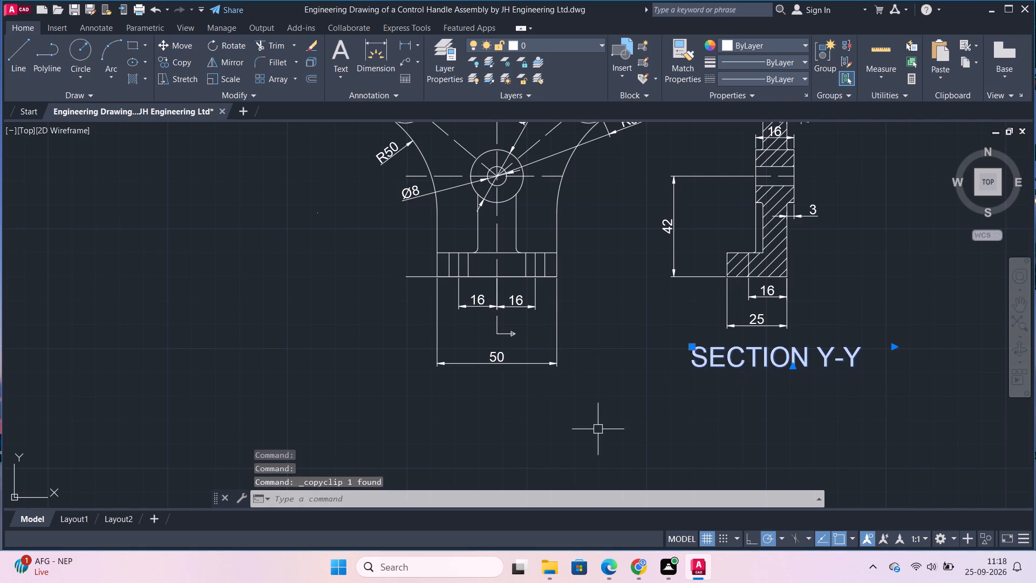
key(ctrl+c)
click(562, 433)
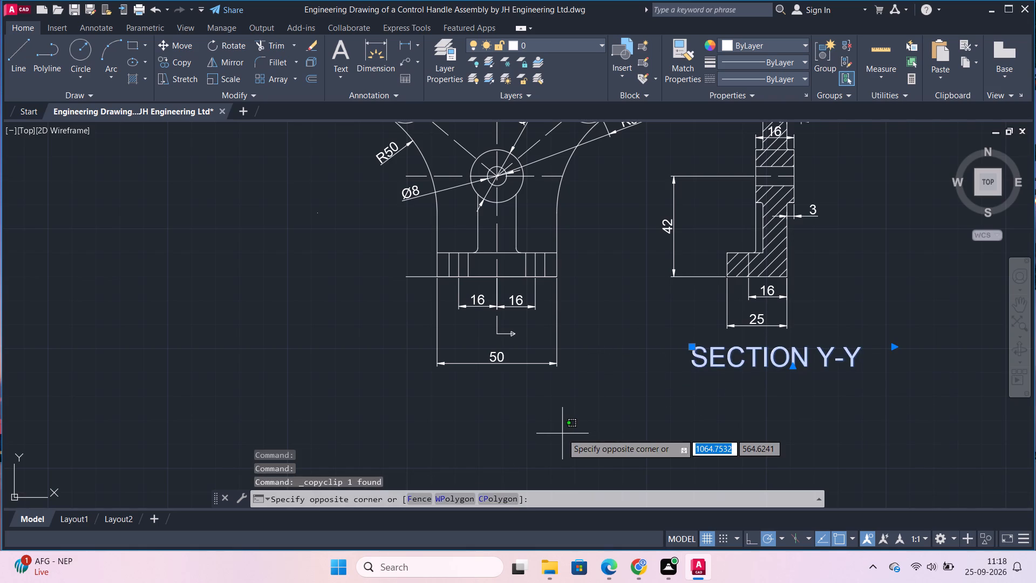
key(ctrl+v)
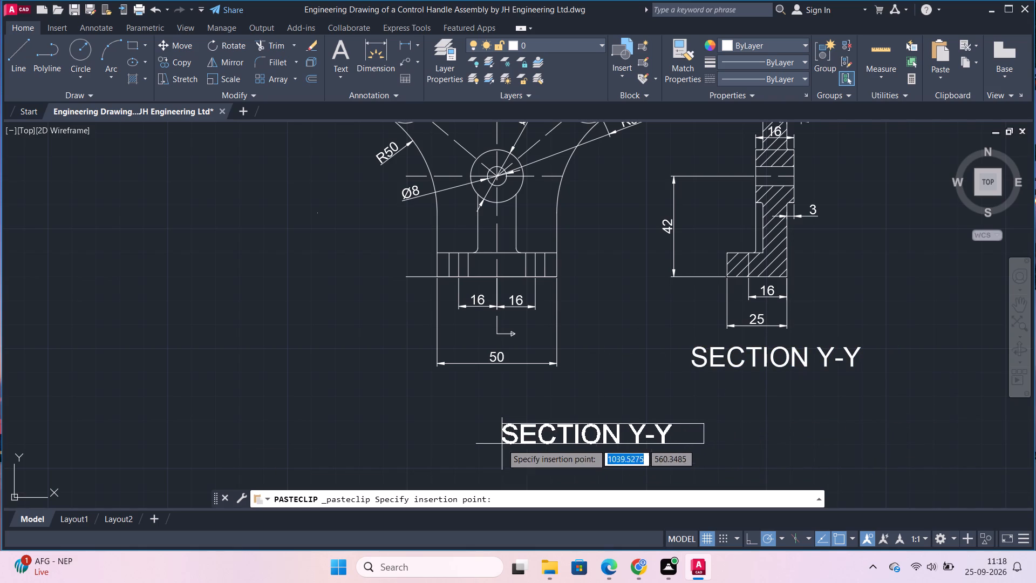
click(475, 437)
Edit the duplicated SECTION Y-Y label below the front view so it reads only "Y", and finish text editing.
click(583, 426)
double_click(627, 424)
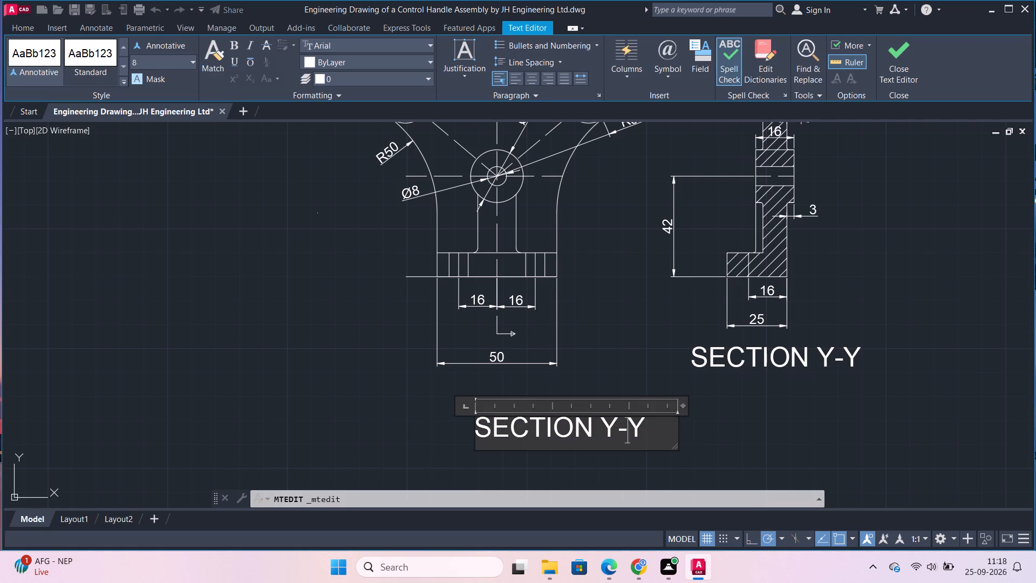
click(604, 426)
key(BackSpace)
key(BackSpace)
key(BackSpace)
key(BackSpace)
key(BackSpace)
key(BackSpace)
key(BackSpace)
key(BackSpace)
key(BackSpace)
key(BackSpace)
key(BackSpace)
key(BackSpace)
key(BackSpace)
key(BackSpace)
key(BackSpace)
key(BackSpace)
key(BackSpace)
key(BackSpace)
key(BackSpace)
key(BackSpace)
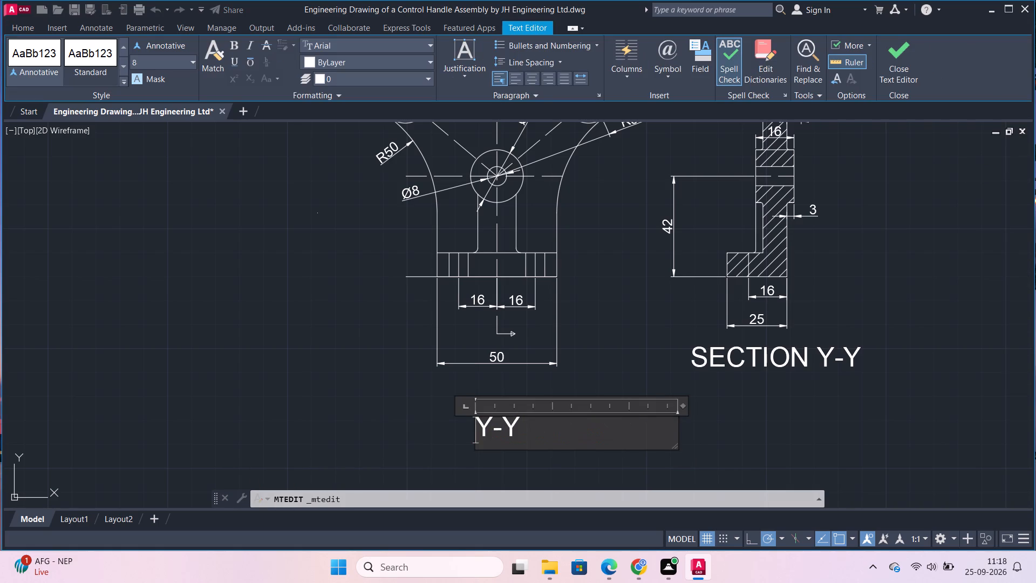
click(553, 428)
key(BackSpace)
key(BackSpace)
key(Return)
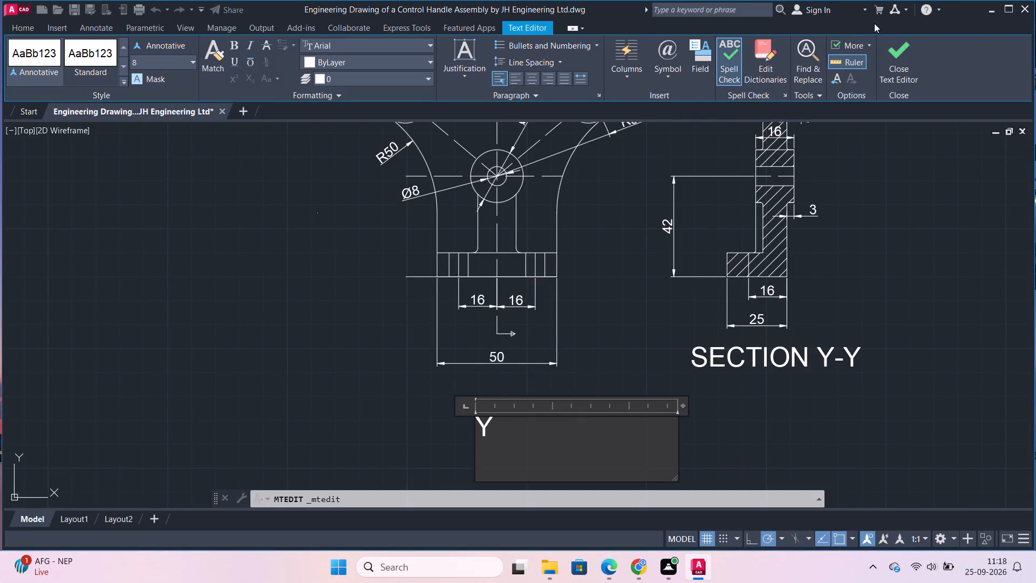
click(884, 66)
Move the Y label up beside the lower section arrow, just above the front view's 50 dimension.
click(487, 429)
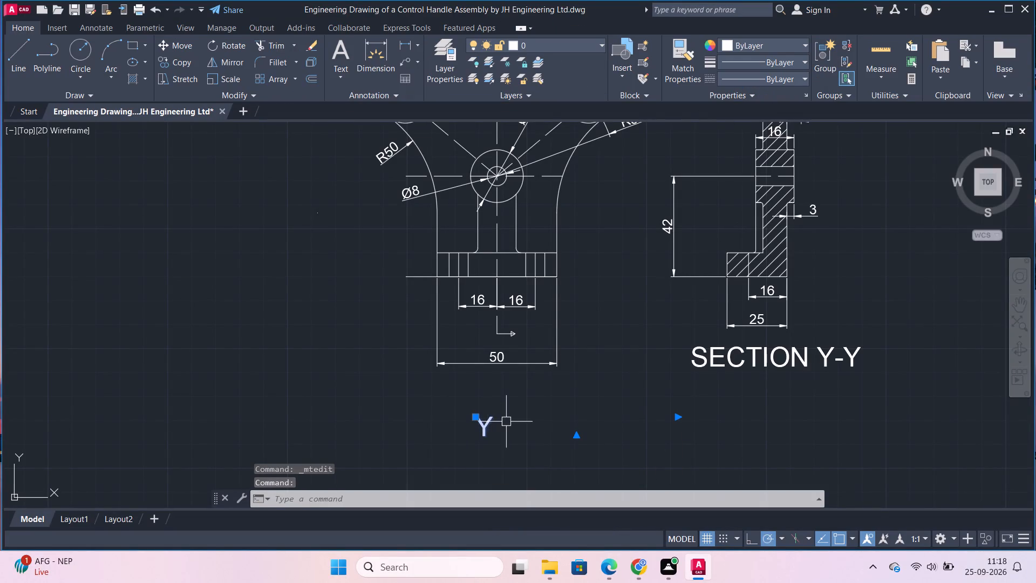
click(473, 418)
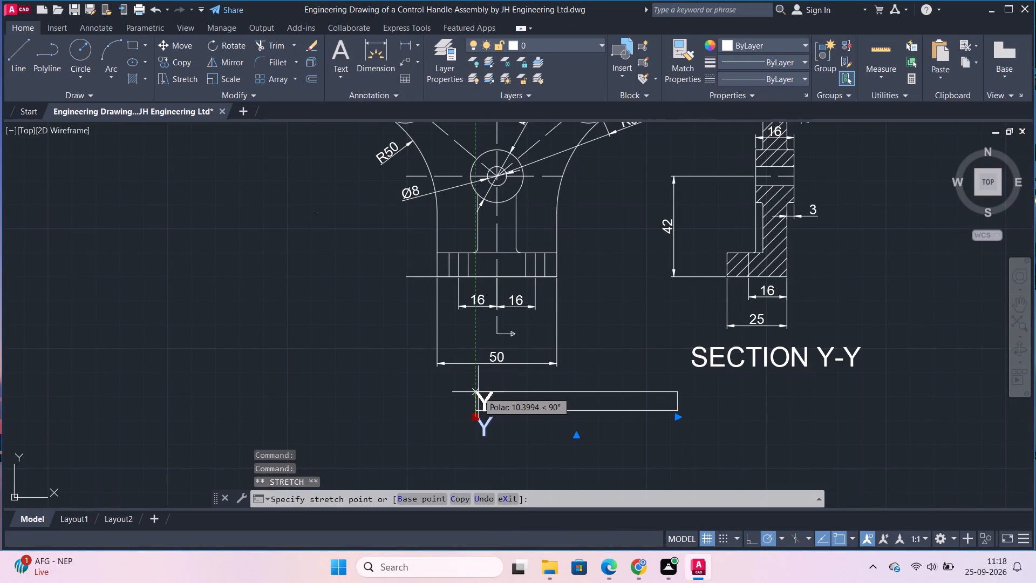
key(Escape)
click(473, 416)
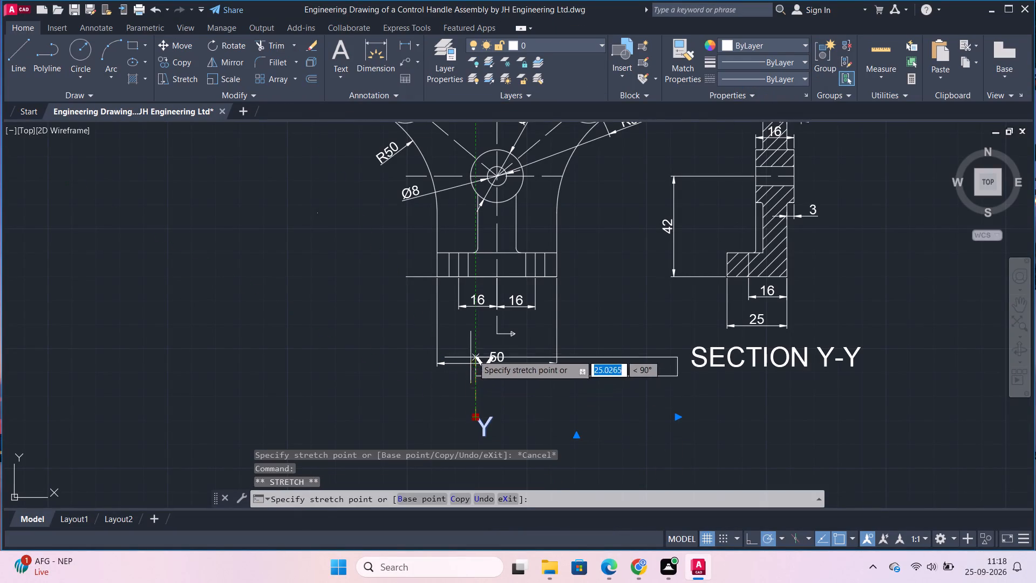
click(476, 327)
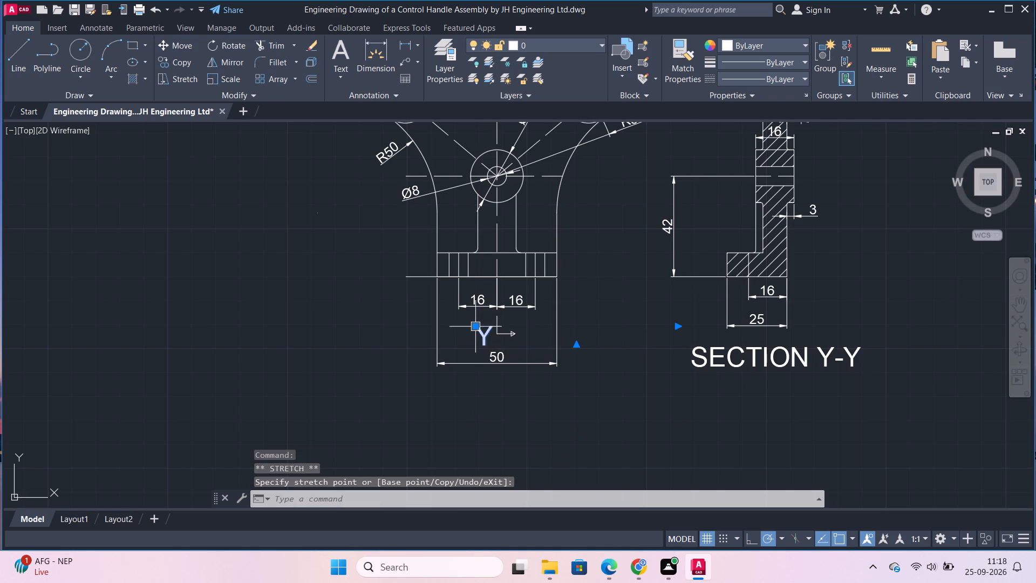
key(Escape)
Copy the Y label and paste the duplicate beside the upper section arrow, under the 100° dimension.
middle_drag(604, 315, 605, 423)
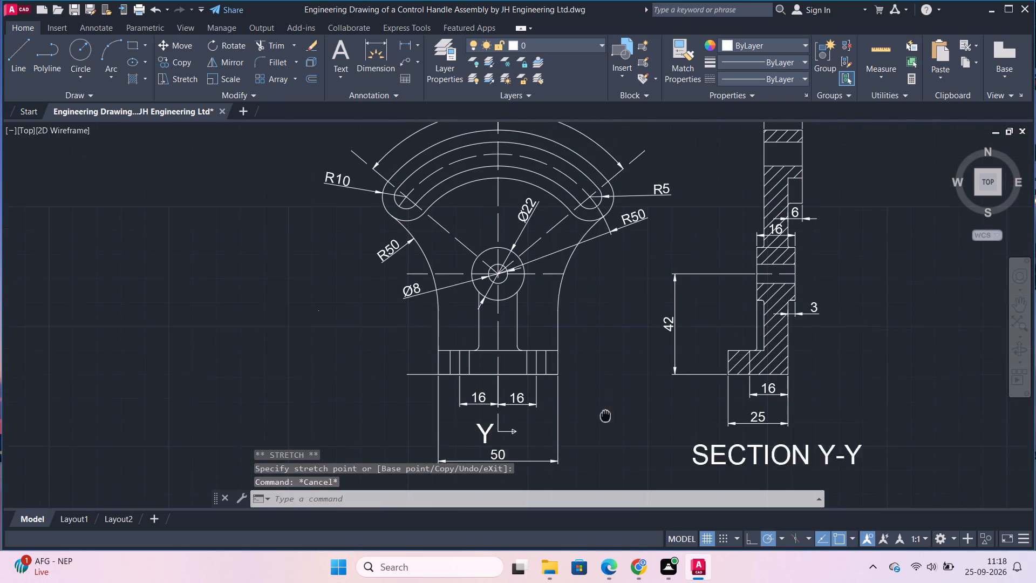
middle_drag(605, 423, 605, 424)
click(491, 444)
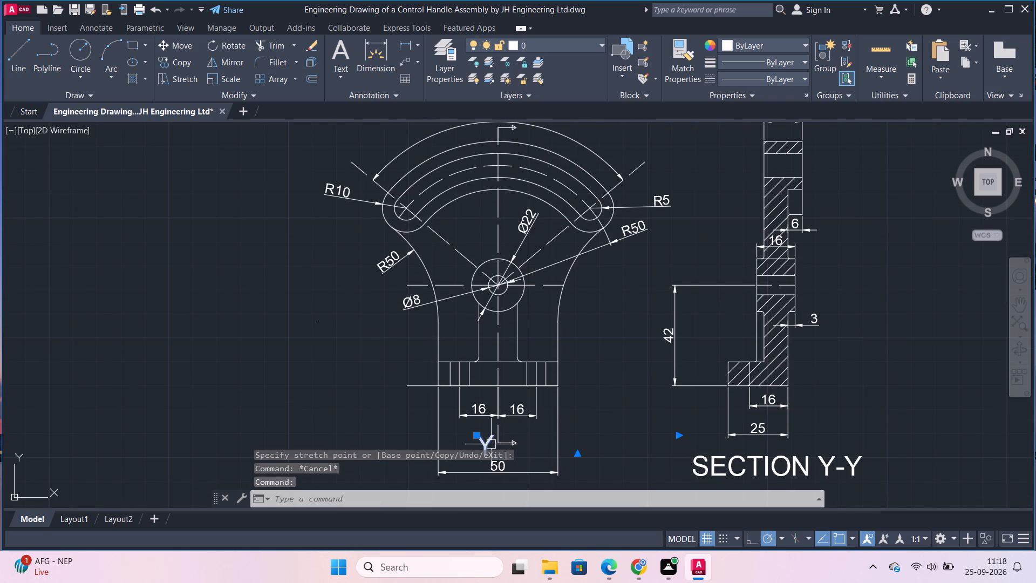
key(ctrl+c)
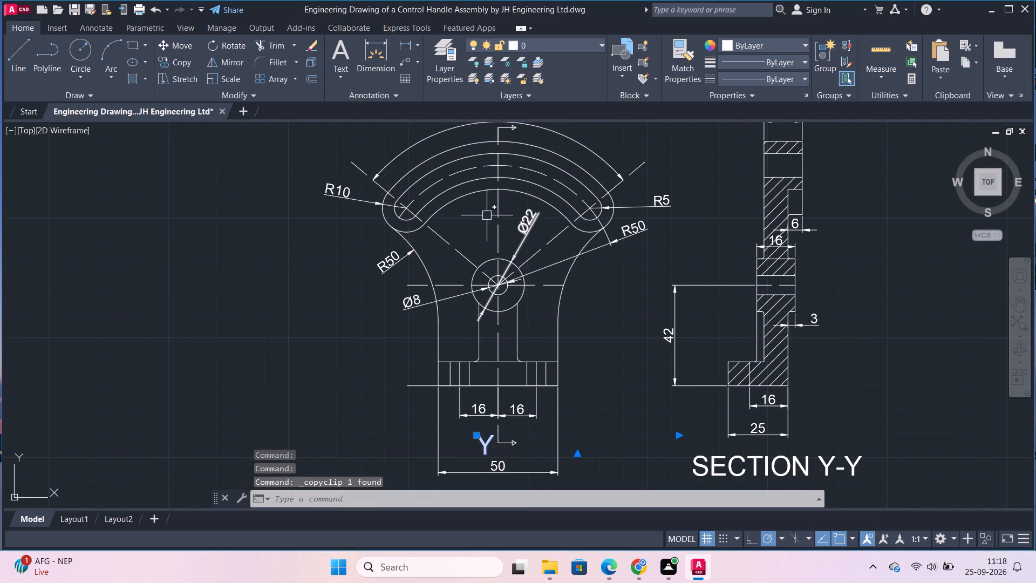
scroll(528, 132, up, 1)
scroll(558, 204, down, 1)
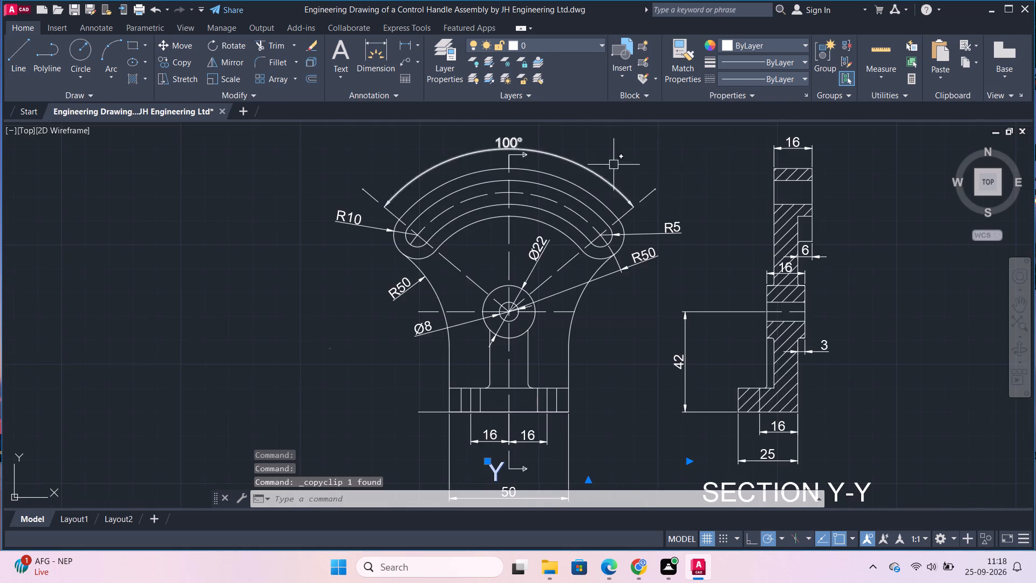
middle_drag(625, 165, 663, 293)
scroll(490, 298, up, 2)
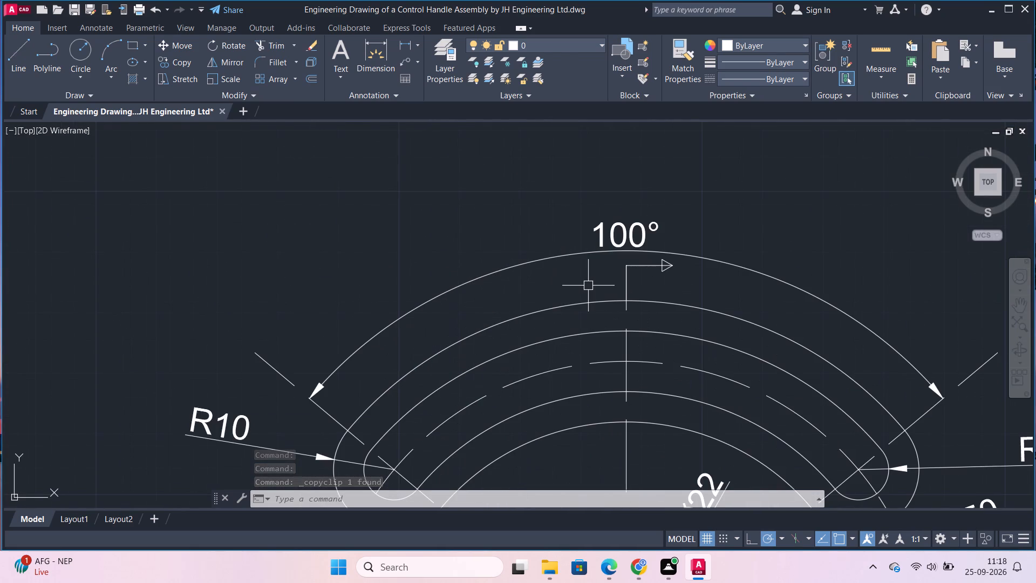
key(ctrl+v)
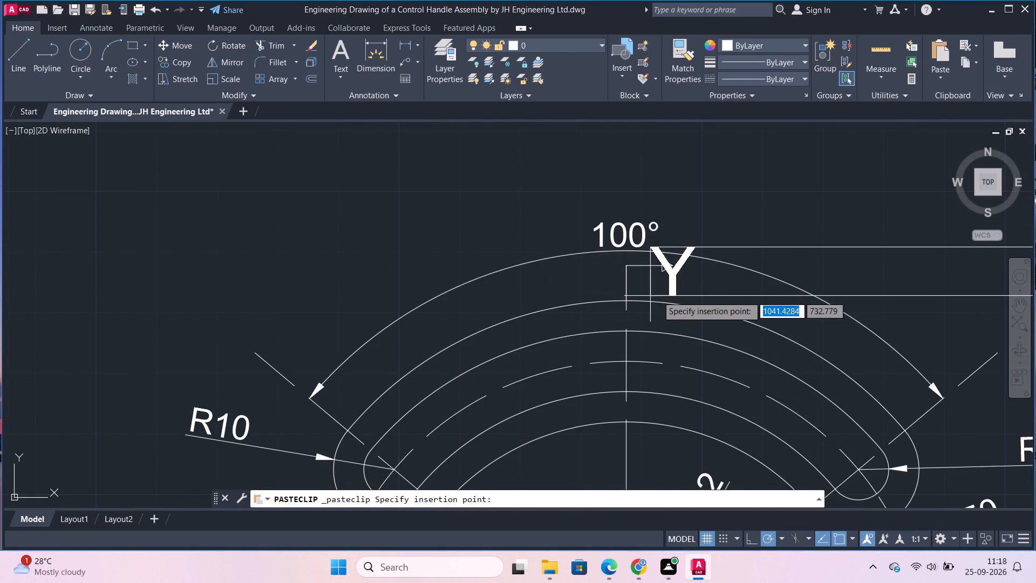
scroll(665, 296, down, 1)
scroll(677, 295, up, 1)
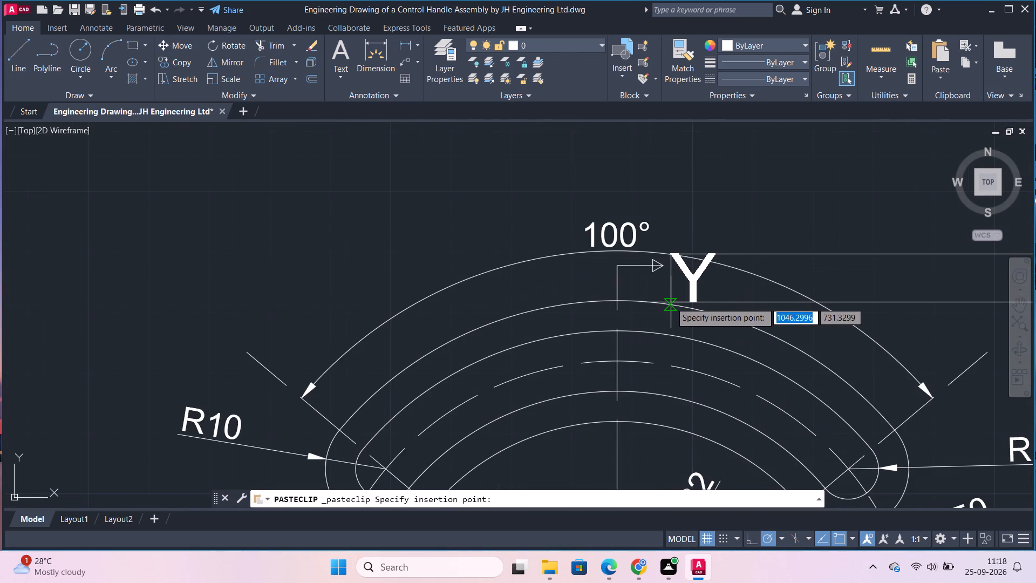
click(568, 299)
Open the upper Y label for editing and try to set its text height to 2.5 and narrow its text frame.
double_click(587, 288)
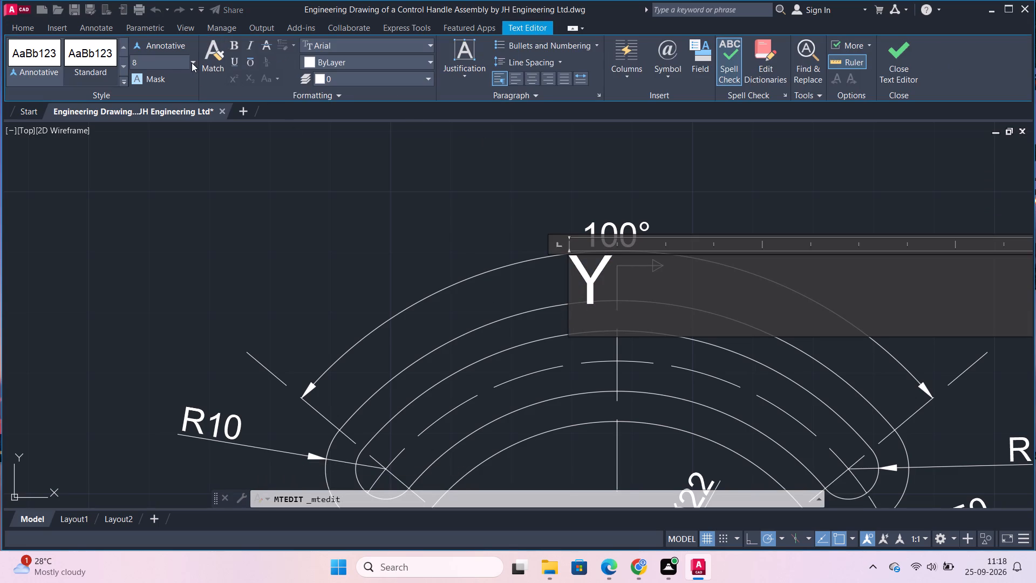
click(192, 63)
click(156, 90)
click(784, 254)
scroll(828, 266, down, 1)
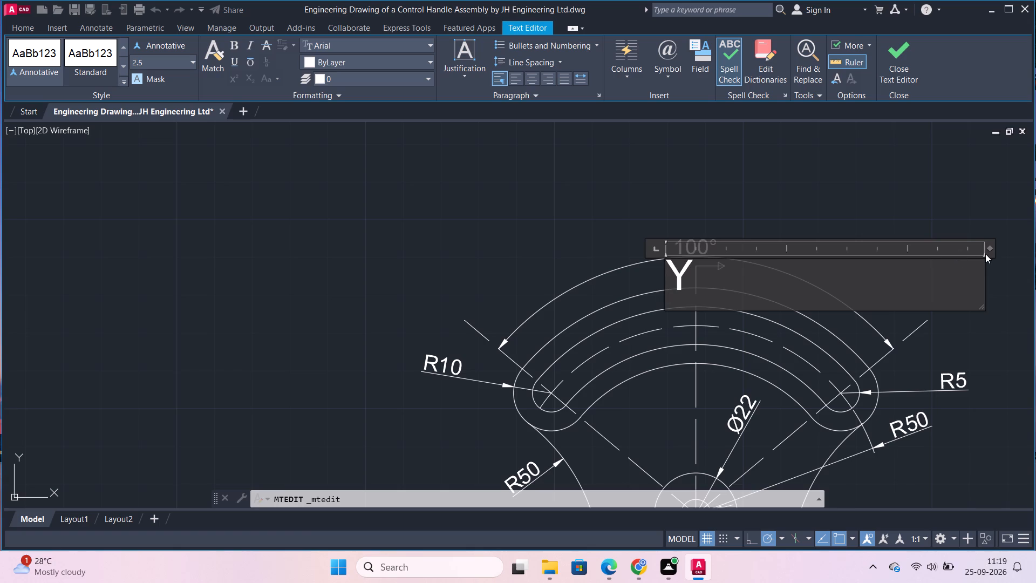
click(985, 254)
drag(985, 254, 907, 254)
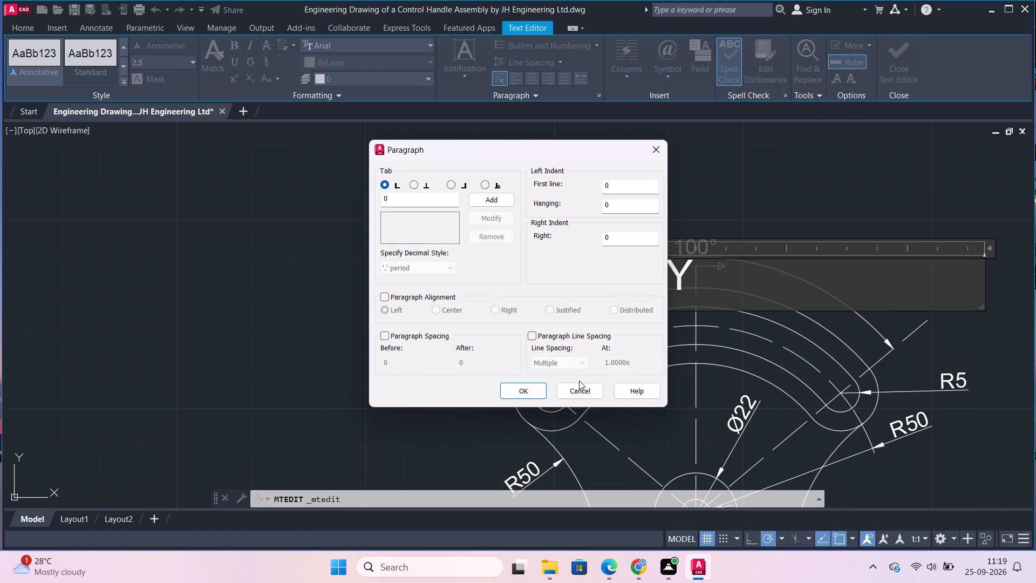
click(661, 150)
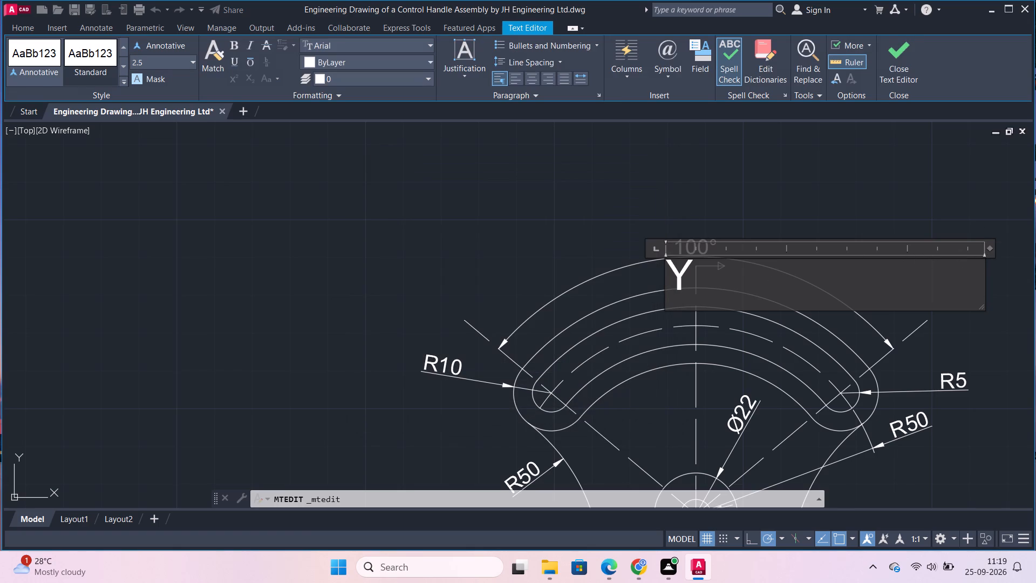
Replace the upper label's text with a new "Y" at height 2.5, set the height value to 3, and finish text editing.
click(700, 271)
key(BackSpace)
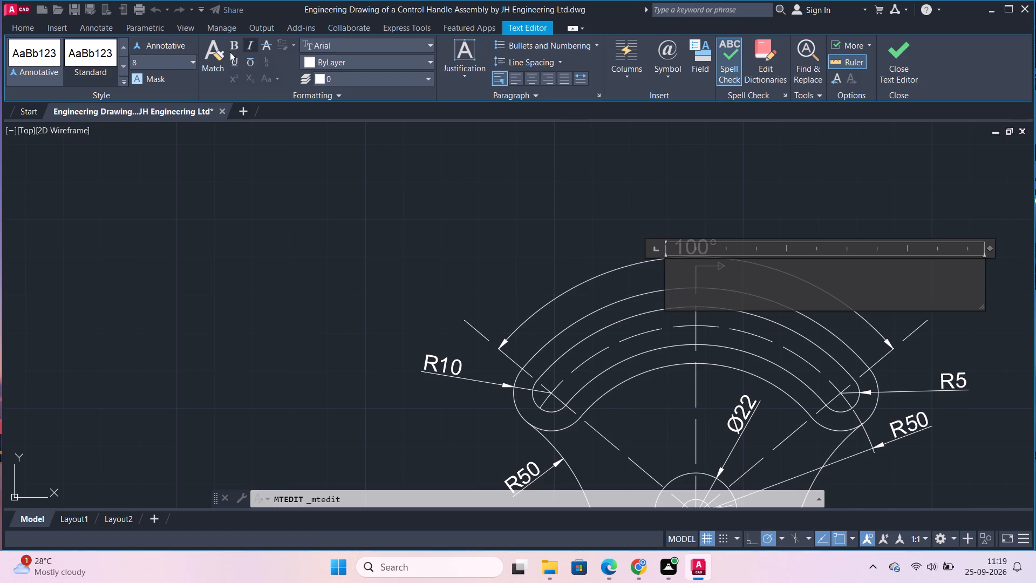
click(199, 60)
click(196, 60)
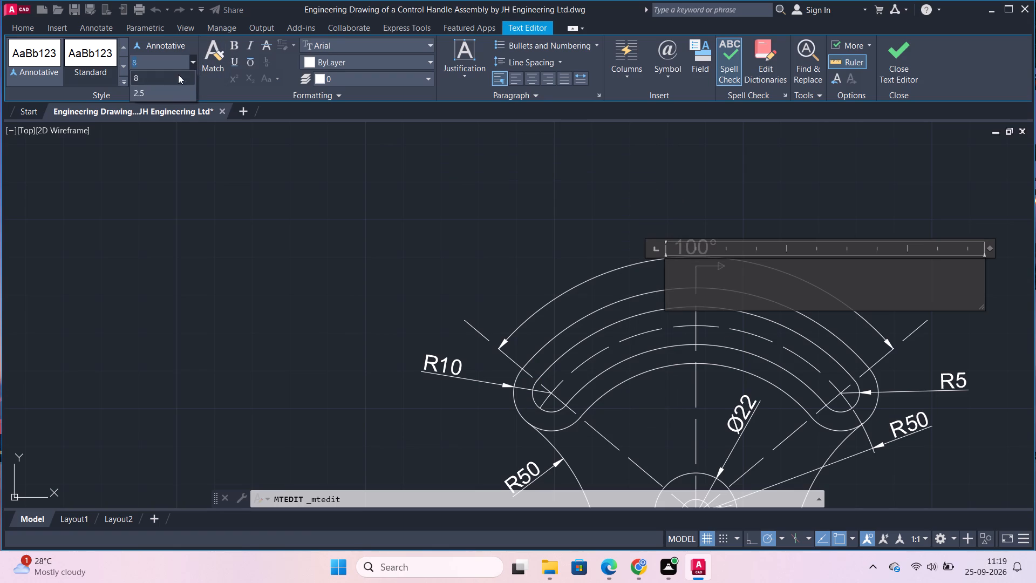
click(169, 90)
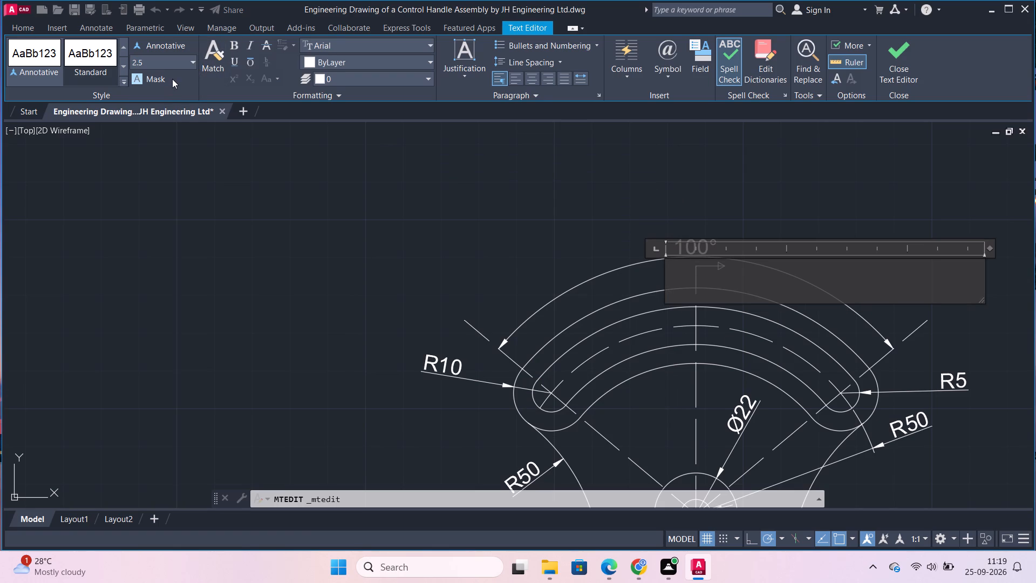
key(y)
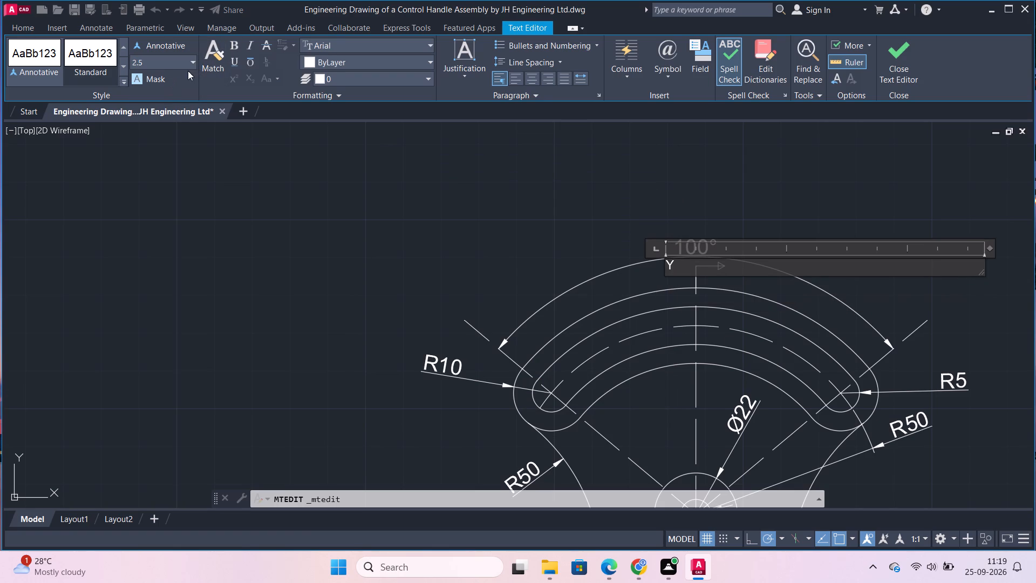
click(169, 62)
key(3)
key(Return)
click(890, 62)
Move the small upper Y label about 5 units at 330° so it sits next to the upper section arrow.
click(669, 261)
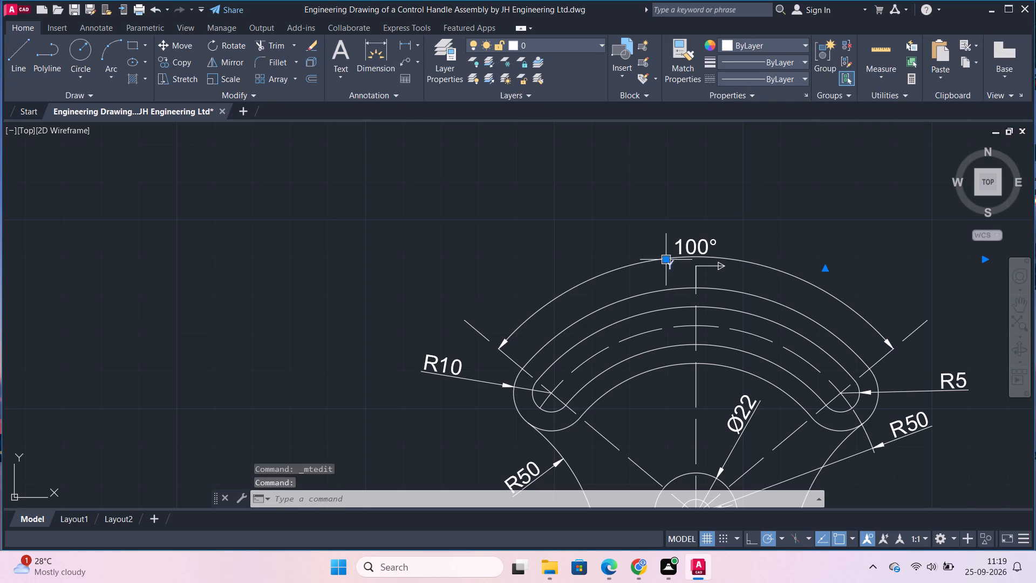
click(667, 260)
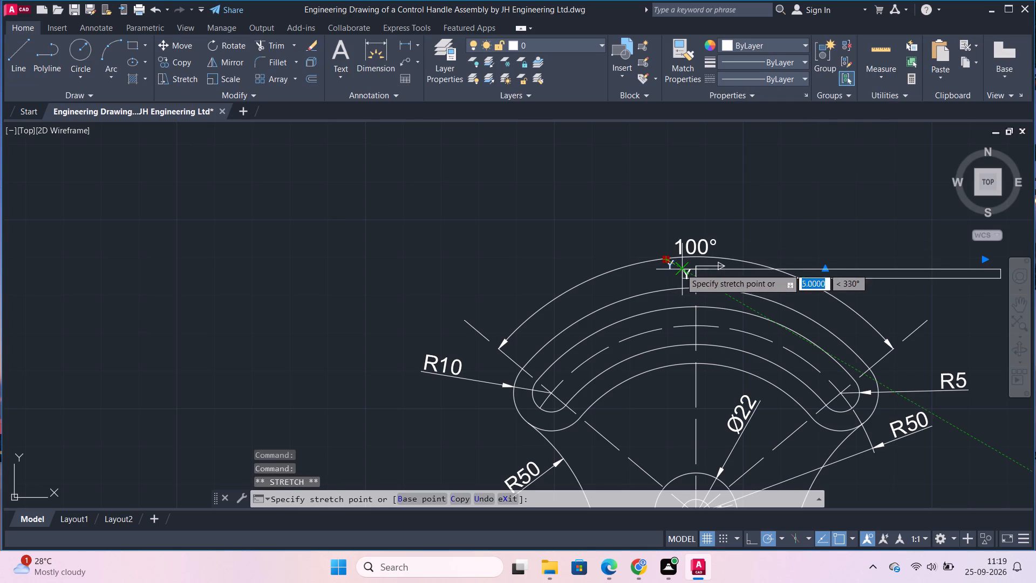
click(678, 265)
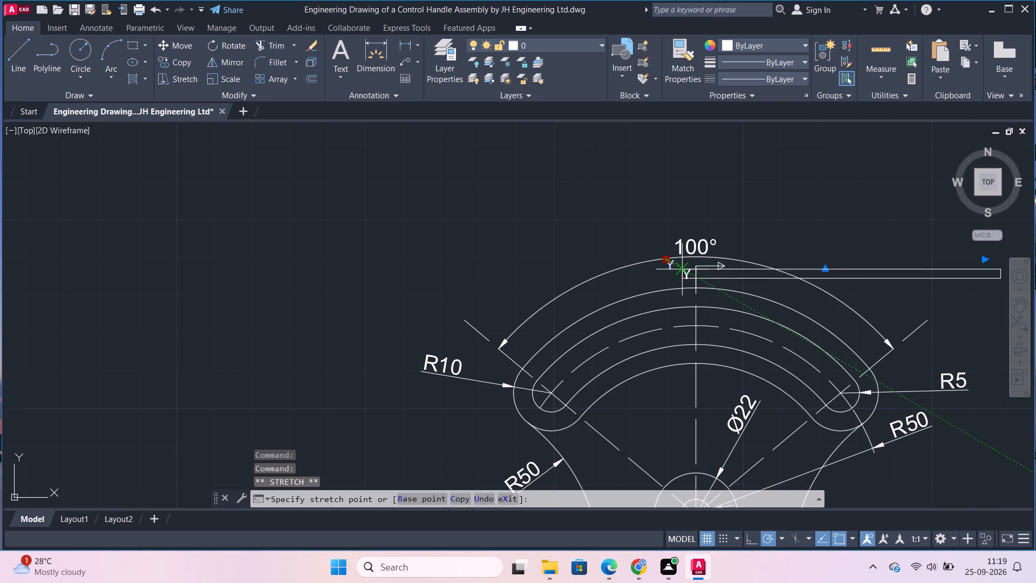
key(Escape)
Copy the SECTION Y-Y label and paste the duplicate beneath the front view's 50 mm width dimension.
scroll(793, 227, down, 2)
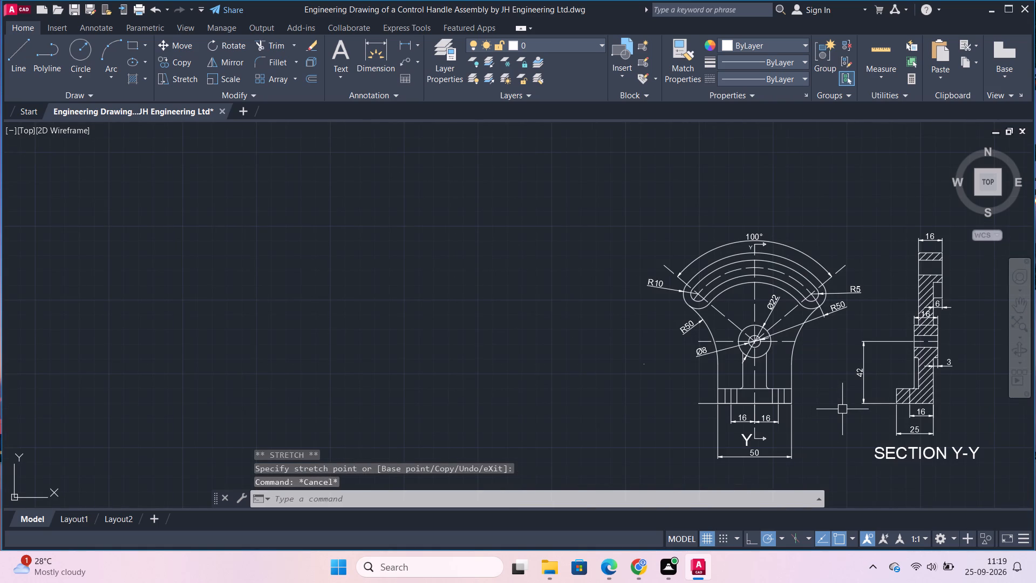
scroll(829, 404, up, 1)
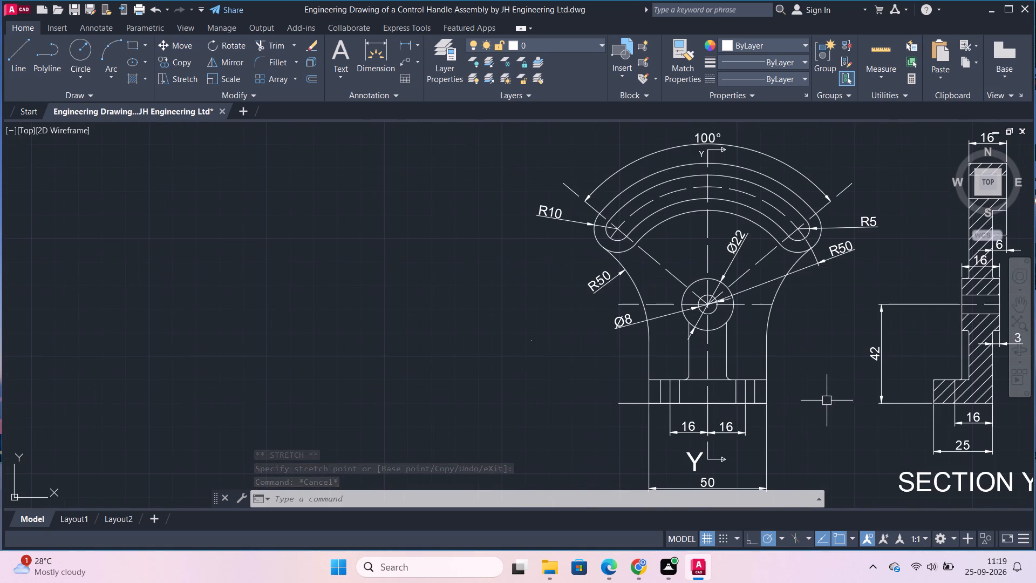
middle_drag(826, 399, 683, 389)
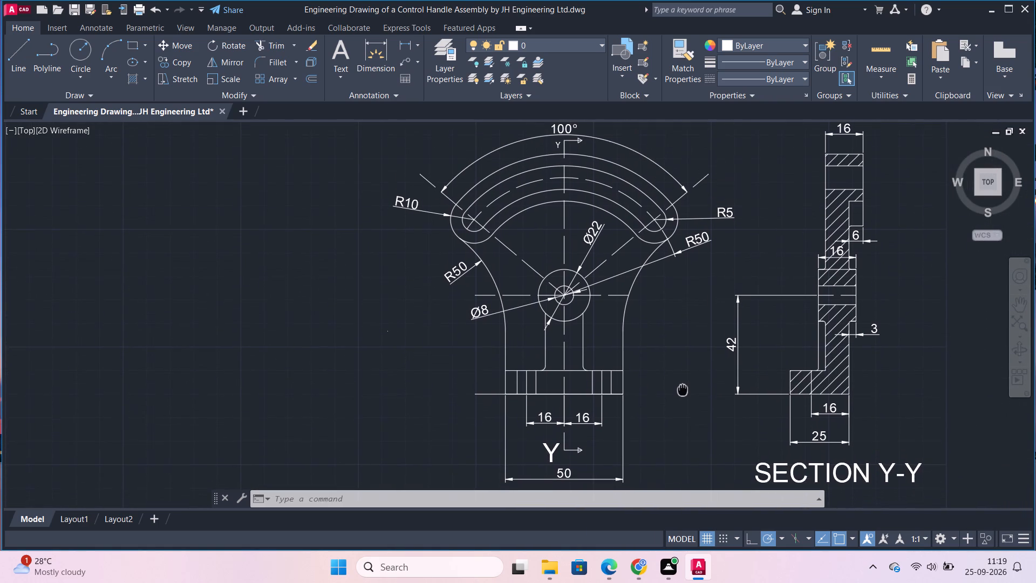
middle_drag(683, 389, 647, 277)
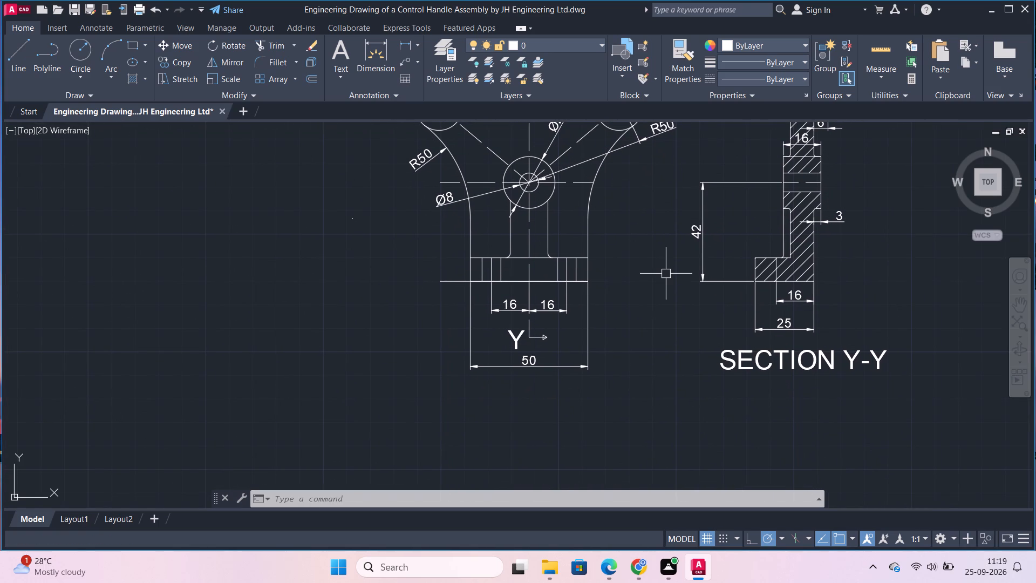
click(725, 364)
key(ctrl+c)
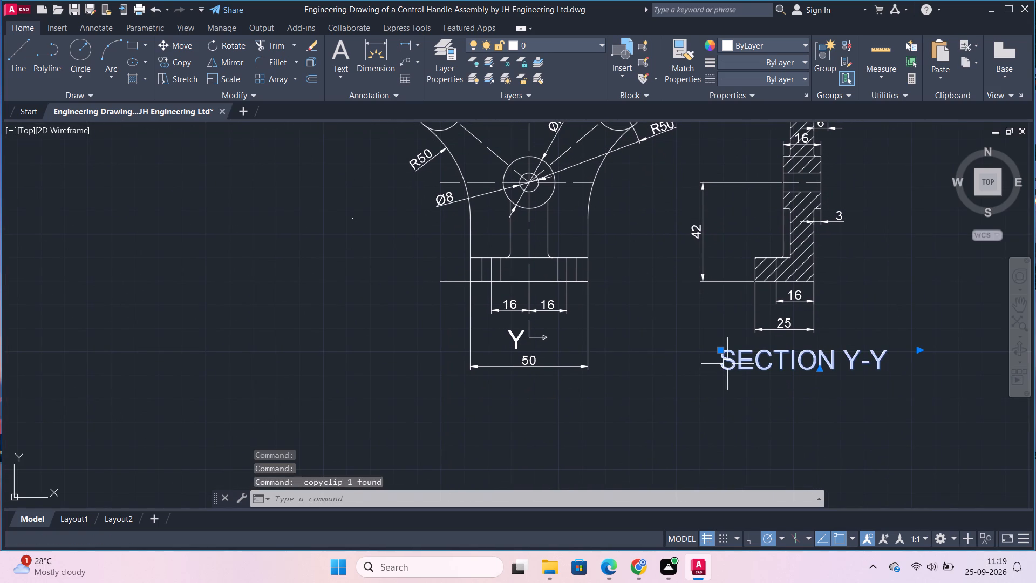
key(ctrl+v)
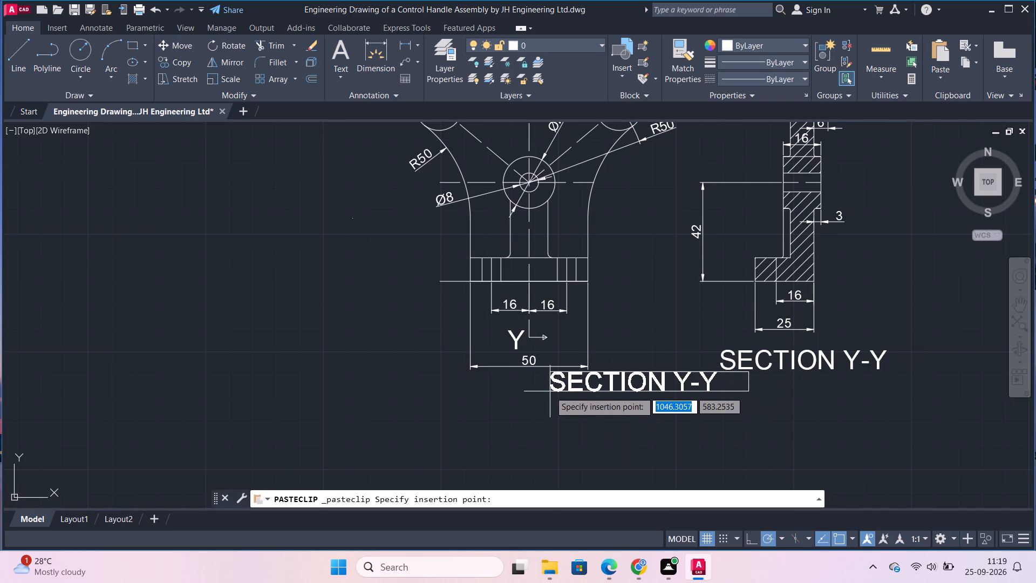
click(551, 398)
Replace the duplicated label's text with "ITEM 1 BODY" and finish text editing.
double_click(636, 388)
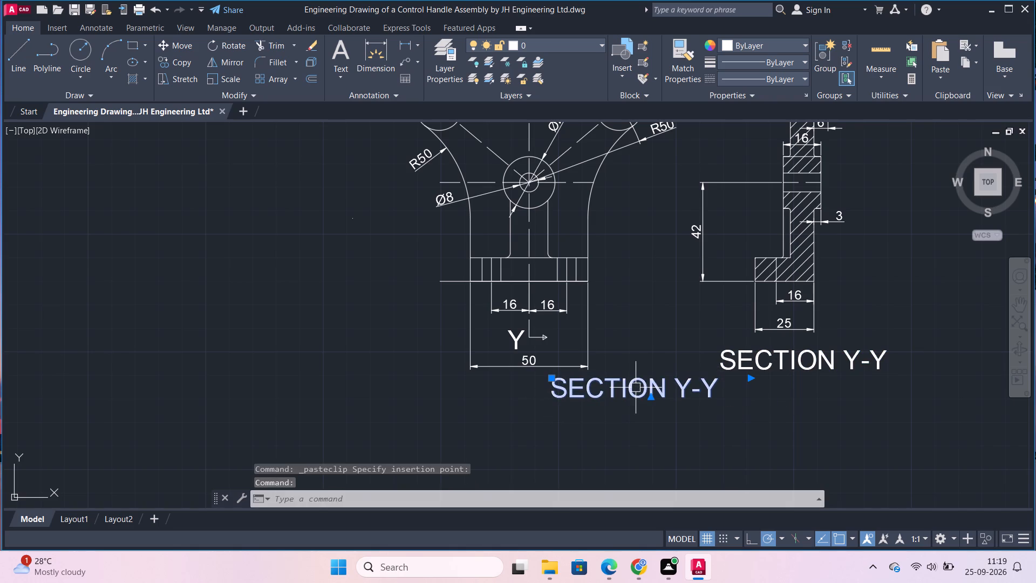
click(717, 384)
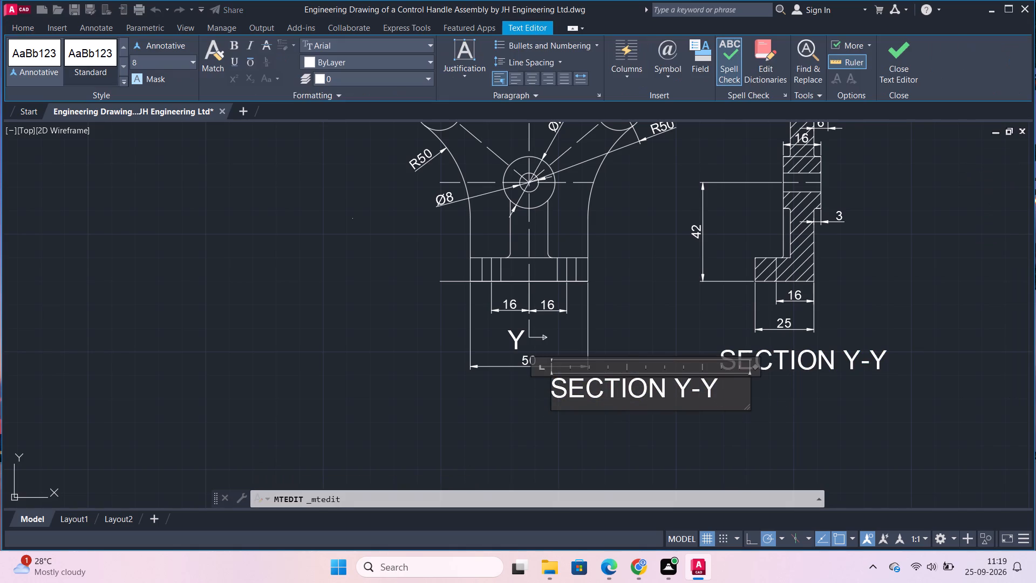
key(BackSpace)
key(BackSpace)
key(BackSpace)
key(BackSpace)
key(BackSpace)
key(BackSpace)
key(BackSpace)
key(BackSpace)
key(BackSpace)
key(BackSpace)
key(BackSpace)
key(BackSpace)
key(BackSpace)
key(BackSpace)
key(BackSpace)
key(BackSpace)
key(BackSpace)
key(BackSpace)
key(BackSpace)
key(BackSpace)
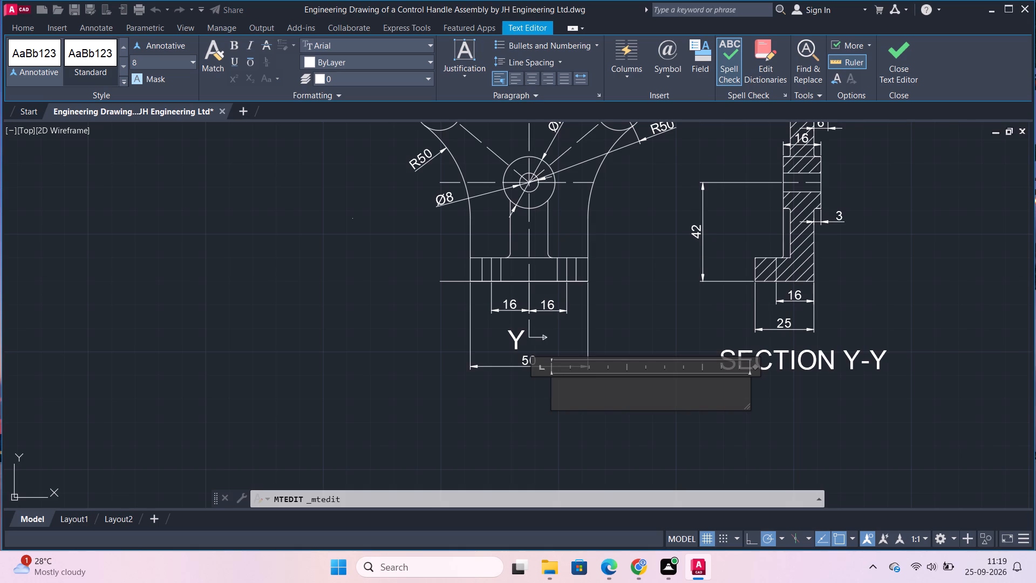
text(ITEM)
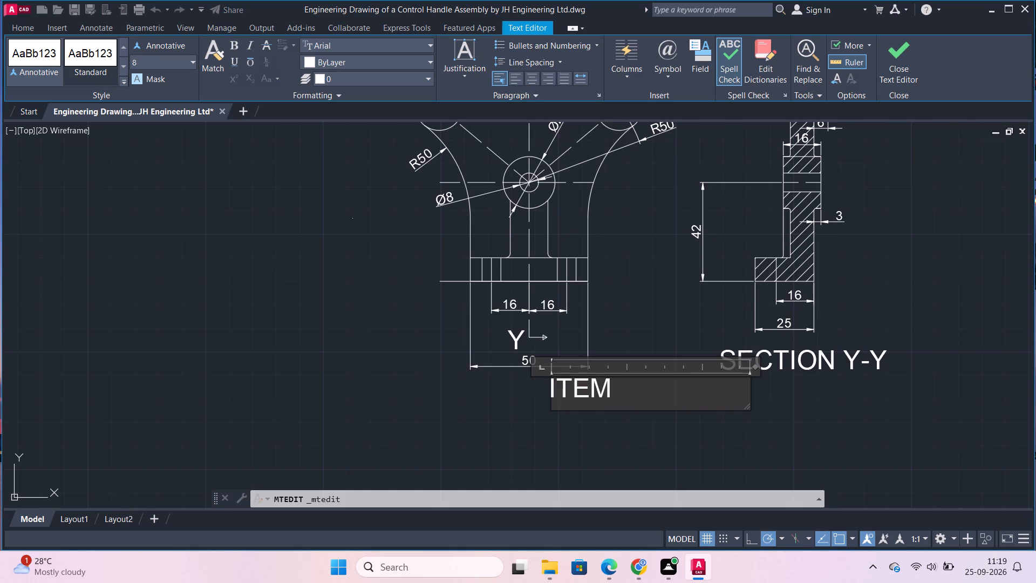
key(space)
text(1)
key(space)
text(BODU)
key(BackSpace)
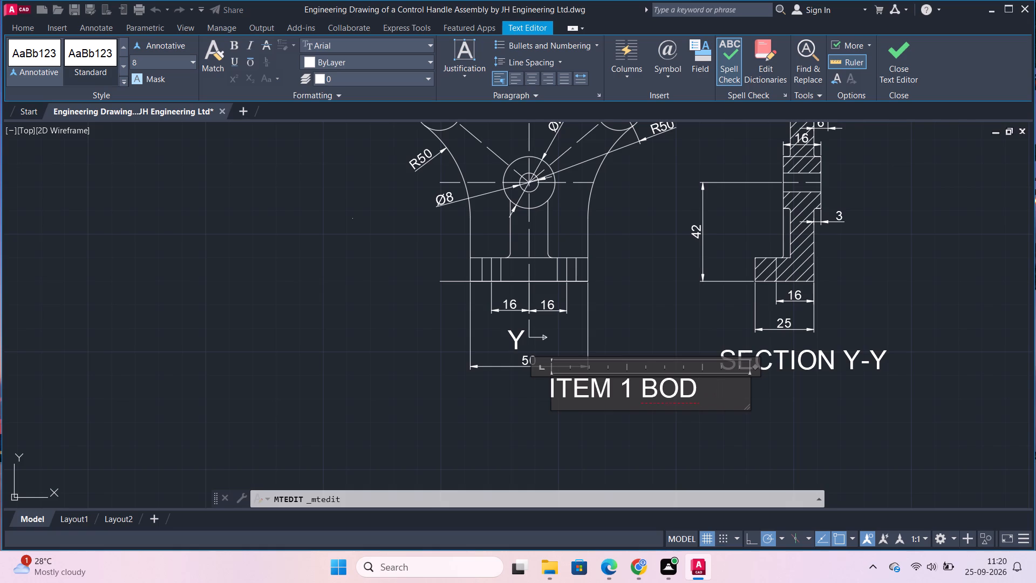
key(y)
click(897, 54)
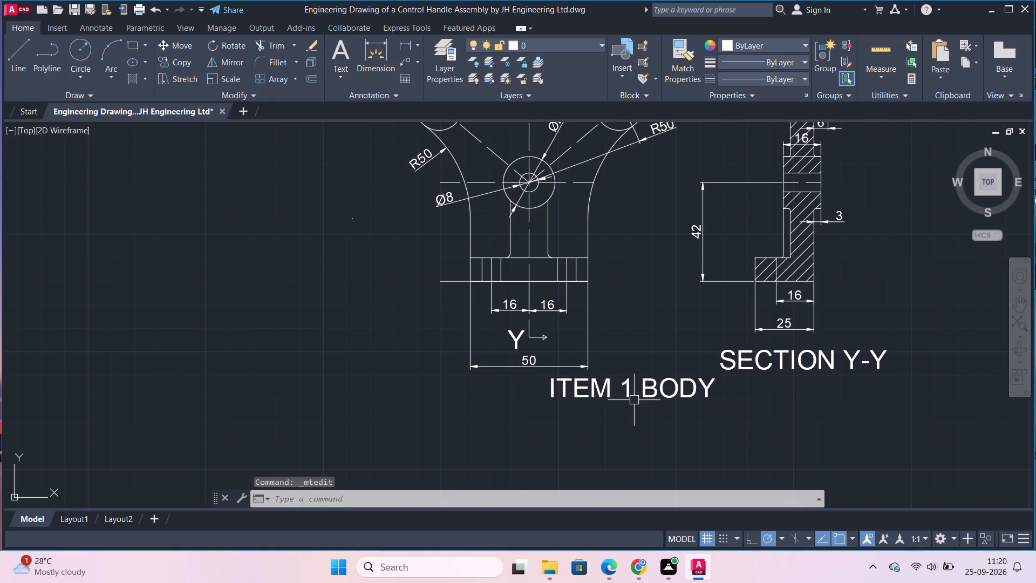
Move the ITEM 1 BODY label about 7 units horizontally toward the section view and deselect it.
click(633, 400)
click(553, 378)
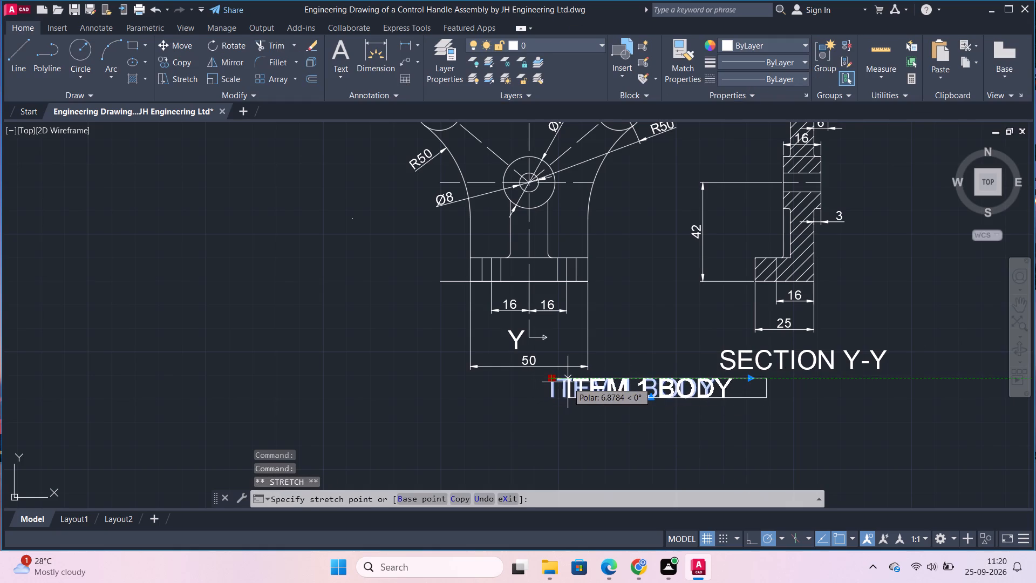
click(568, 382)
scroll(912, 299, down, 2)
middle_drag(925, 293, 680, 318)
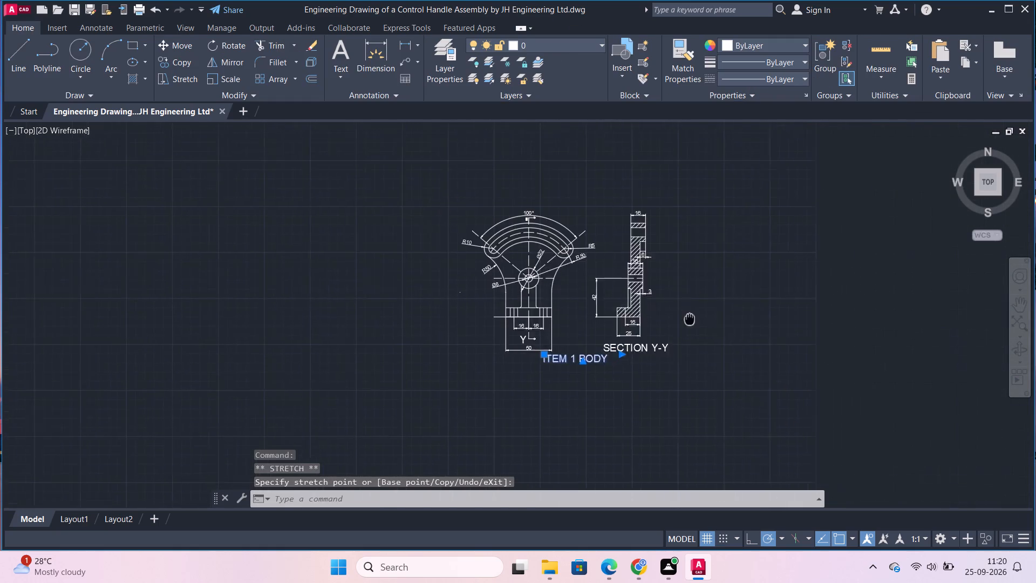
middle_drag(680, 318, 620, 308)
scroll(624, 301, up, 1)
key(Escape)
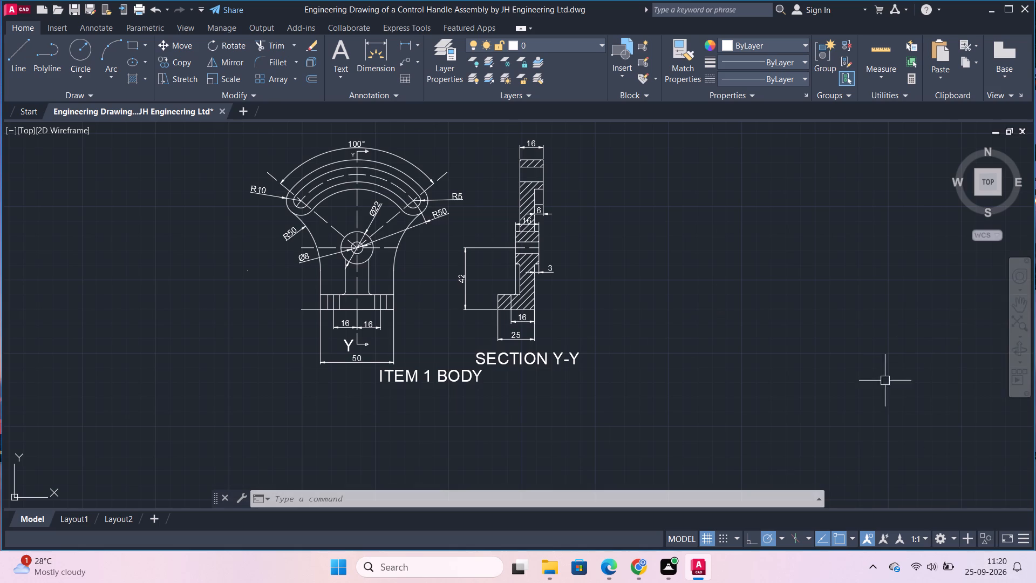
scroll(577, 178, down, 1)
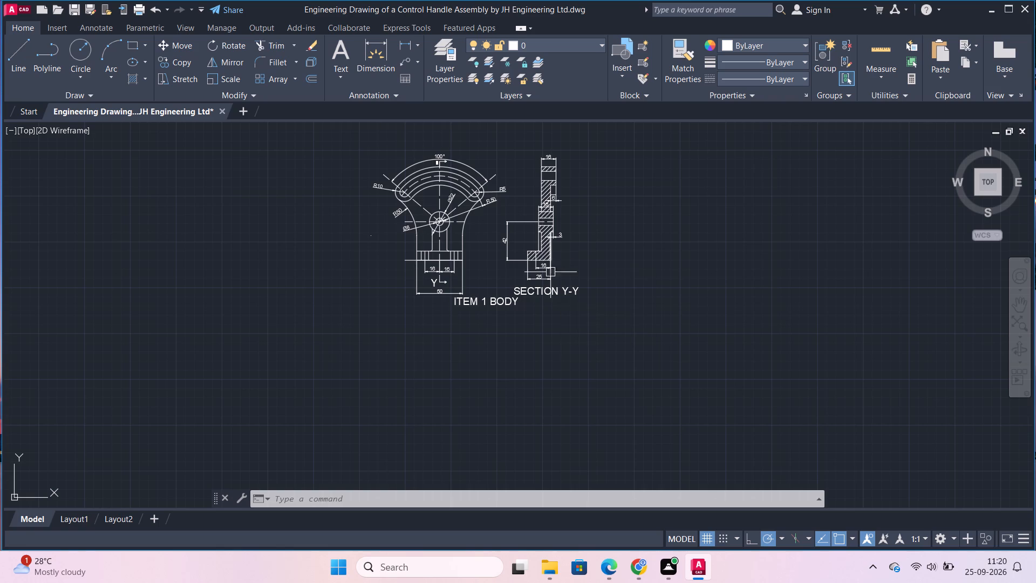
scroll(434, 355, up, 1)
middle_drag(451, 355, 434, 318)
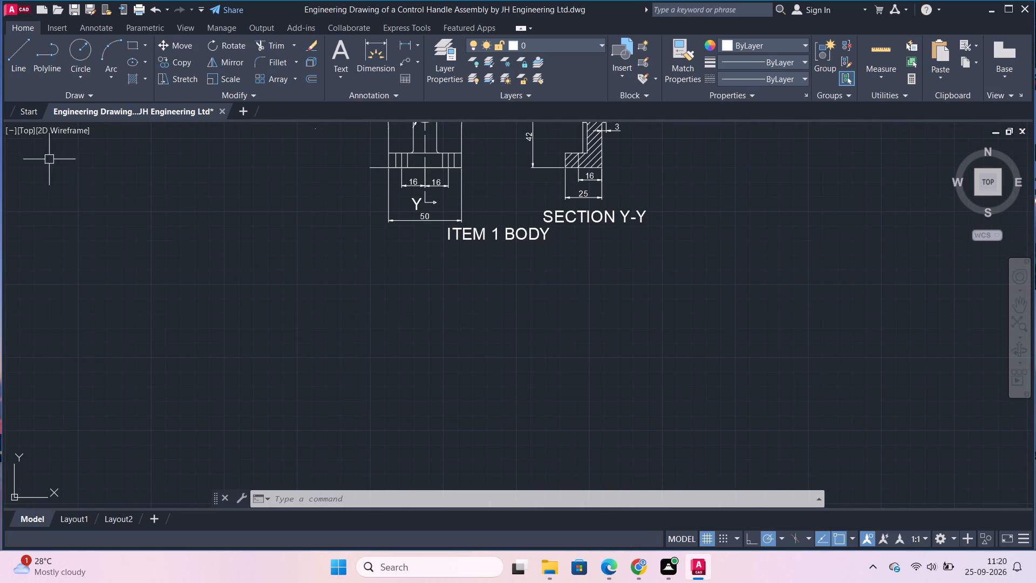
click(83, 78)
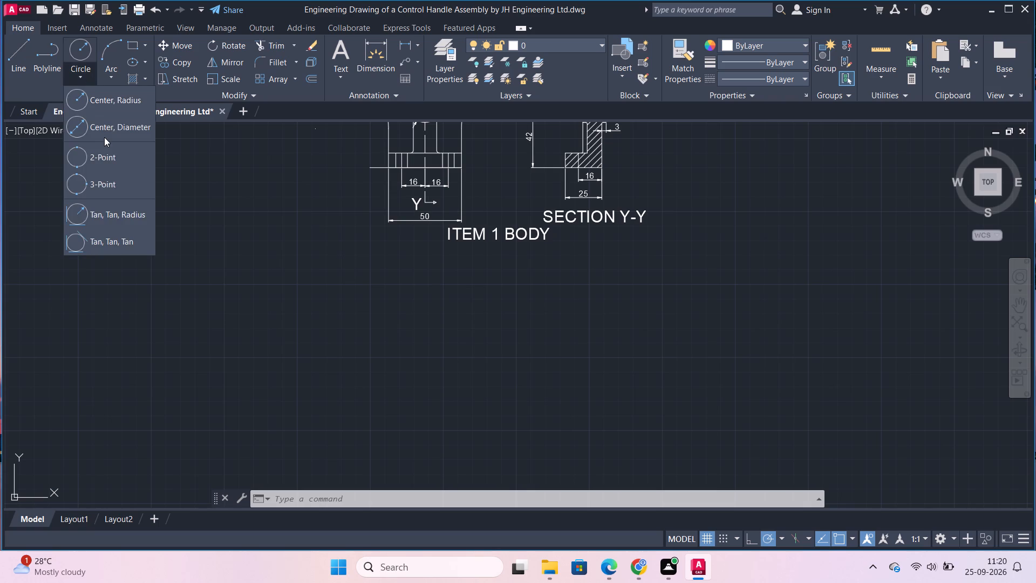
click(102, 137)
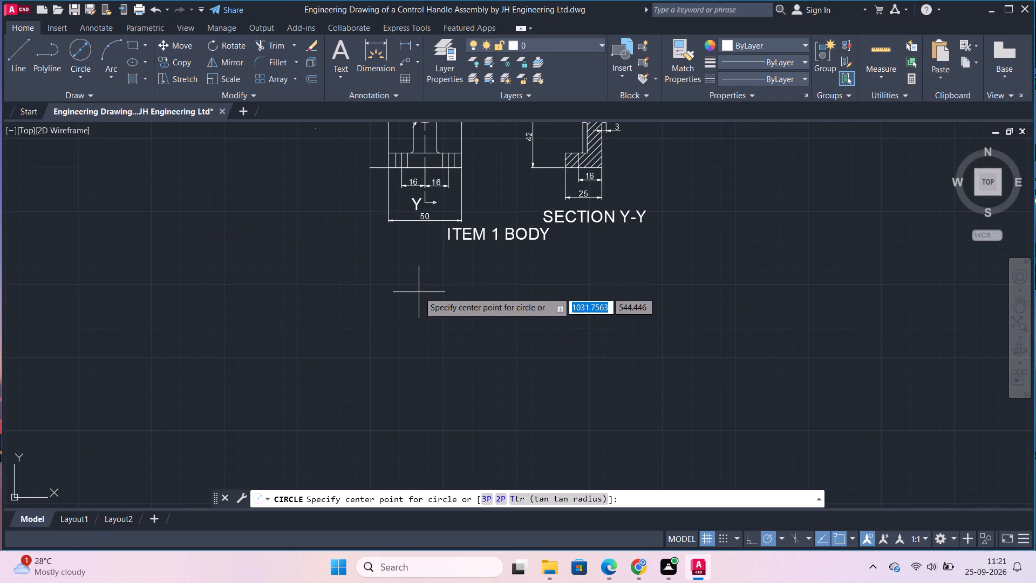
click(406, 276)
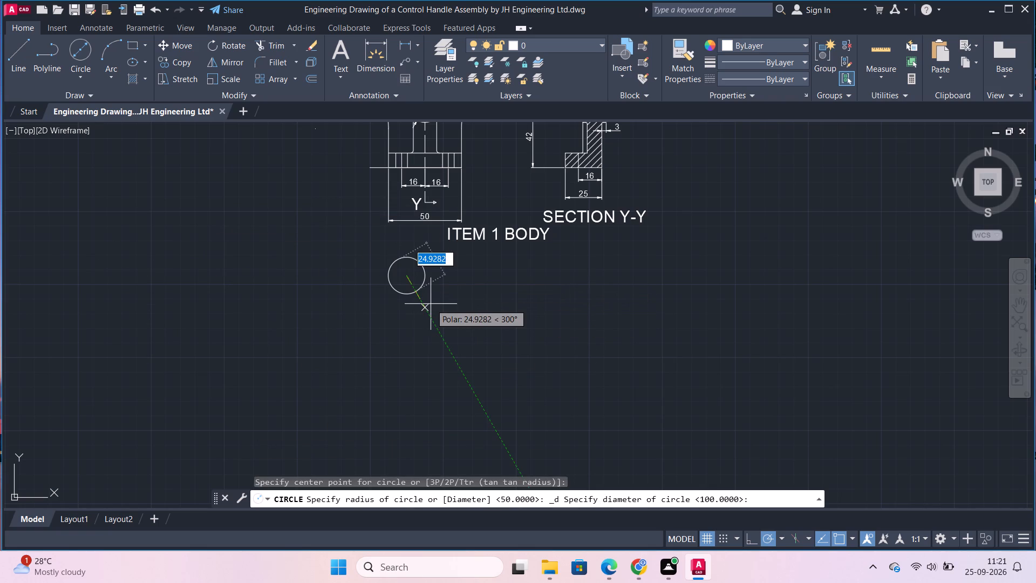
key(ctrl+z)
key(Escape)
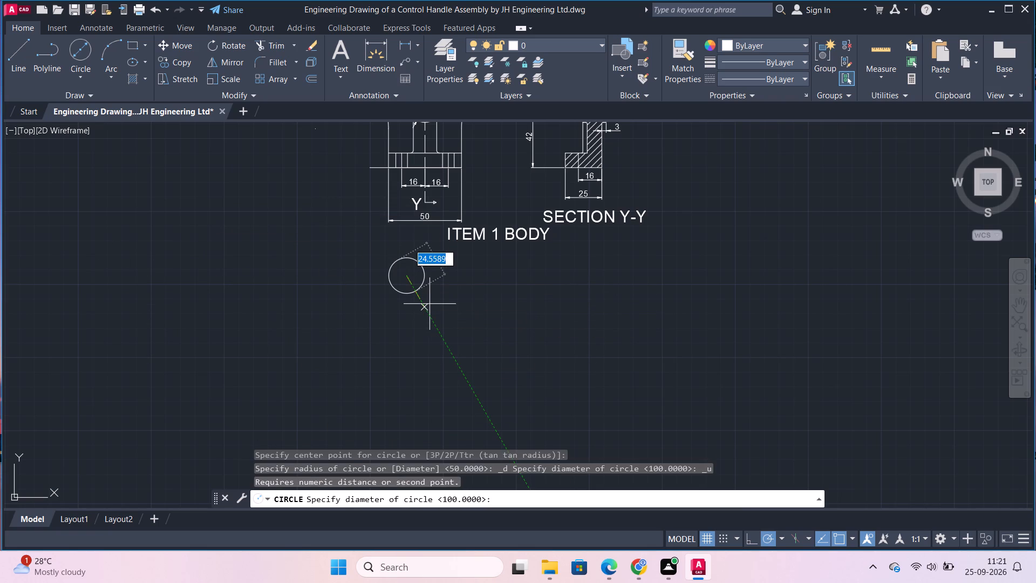
Draw a circle of diameter 12 in the empty area well below the ITEM 1 BODY views.
key(space)
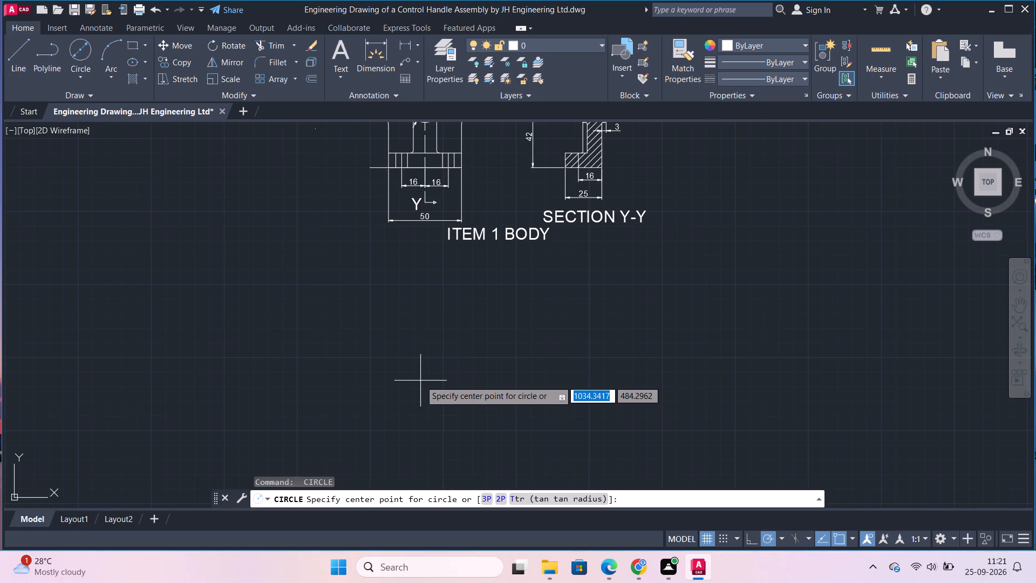
scroll(418, 394, down, 3)
middle_drag(411, 438, 415, 372)
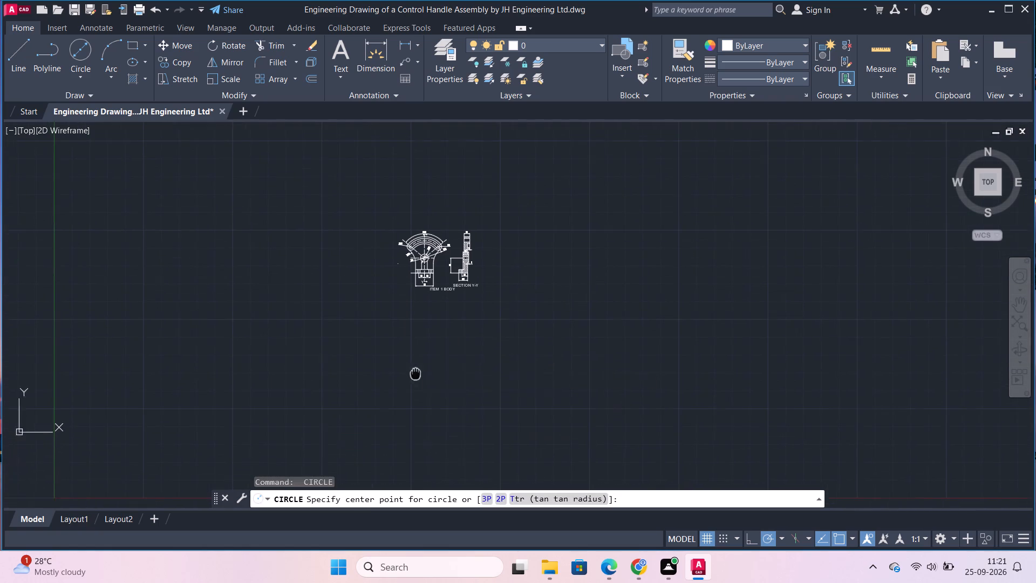
scroll(400, 341, up, 2)
click(451, 364)
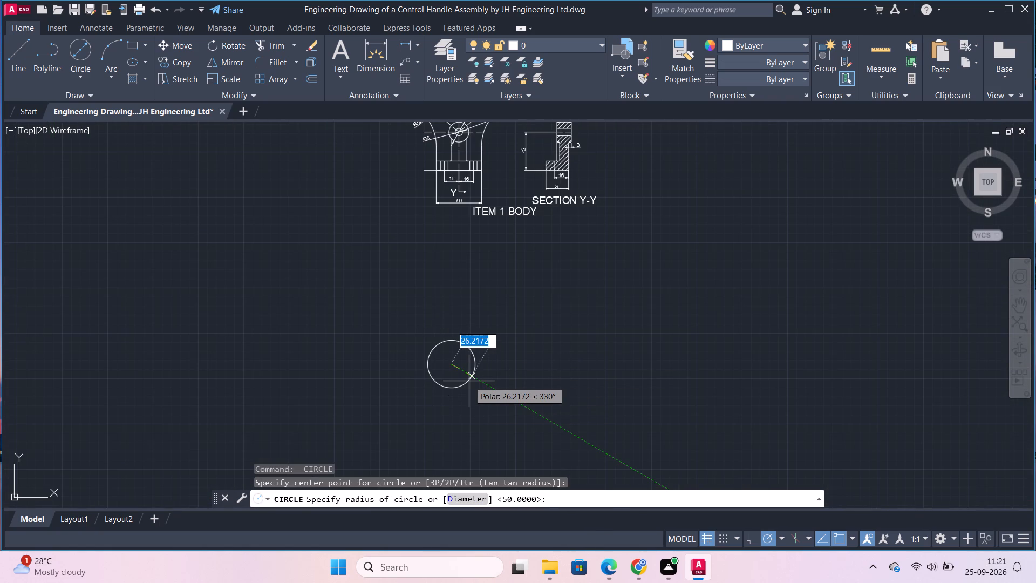
key(d)
key(Return)
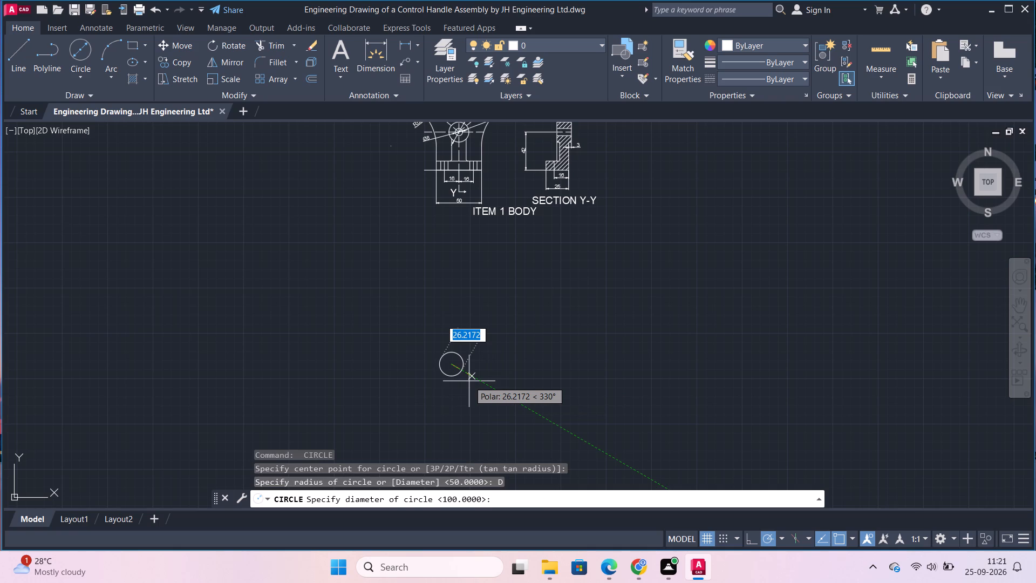
text(12)
key(Return)
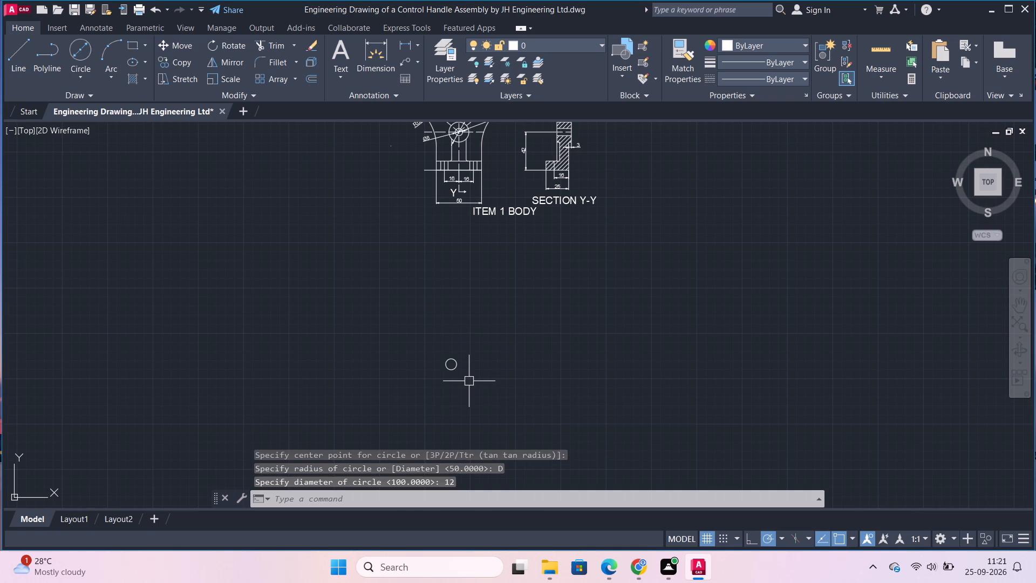
Draw a horizontal line about 12 units long at 180° from the centre of the 12 mm circle.
scroll(489, 403, up, 1)
scroll(446, 344, up, 1)
scroll(390, 331, up, 1)
key(l)
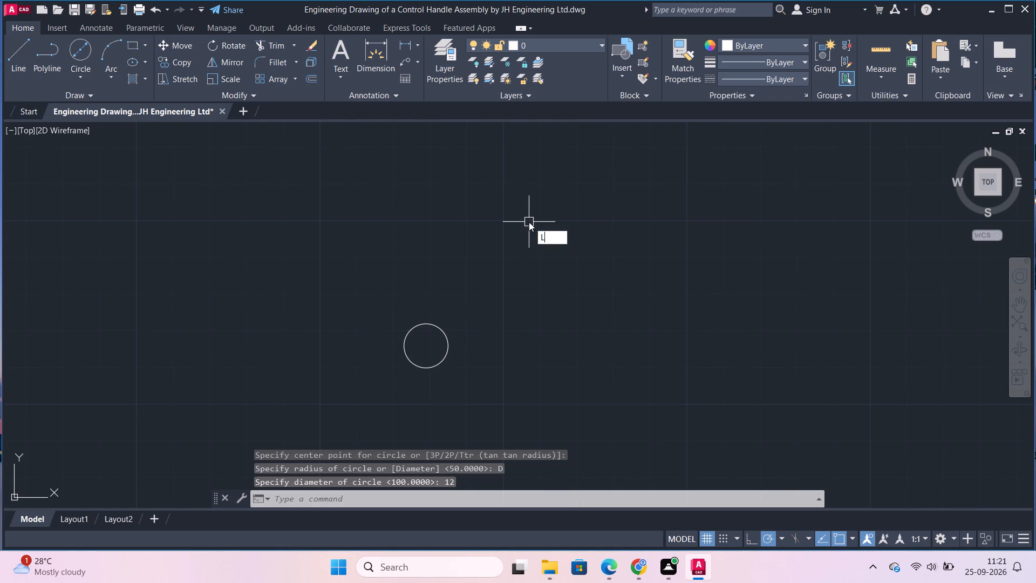
key(Return)
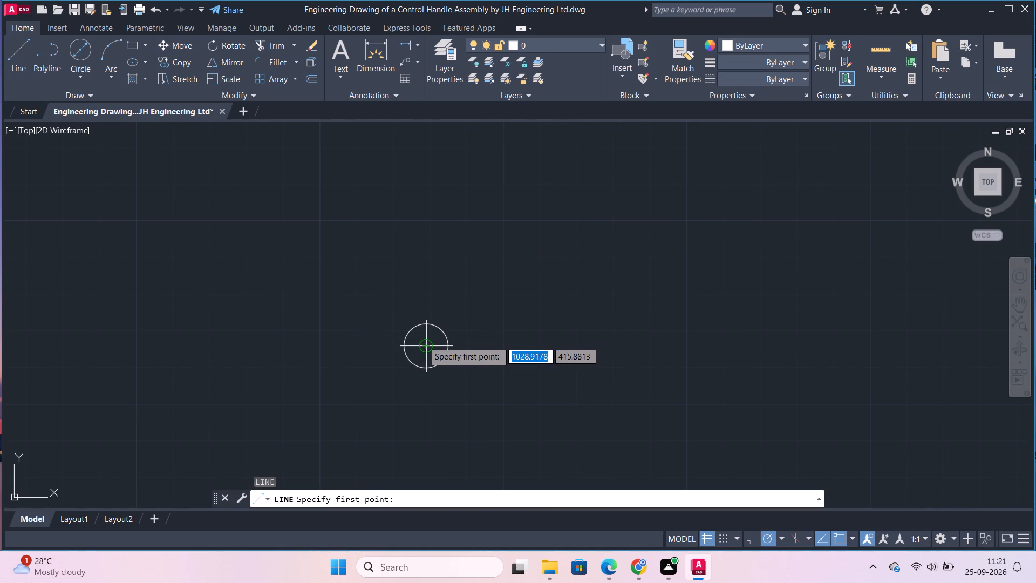
click(423, 341)
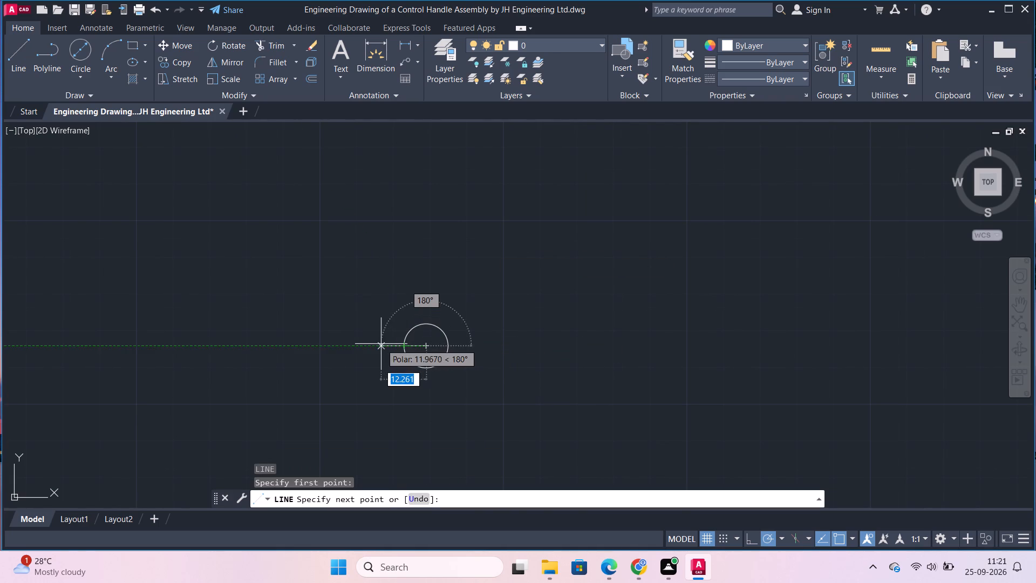
click(381, 344)
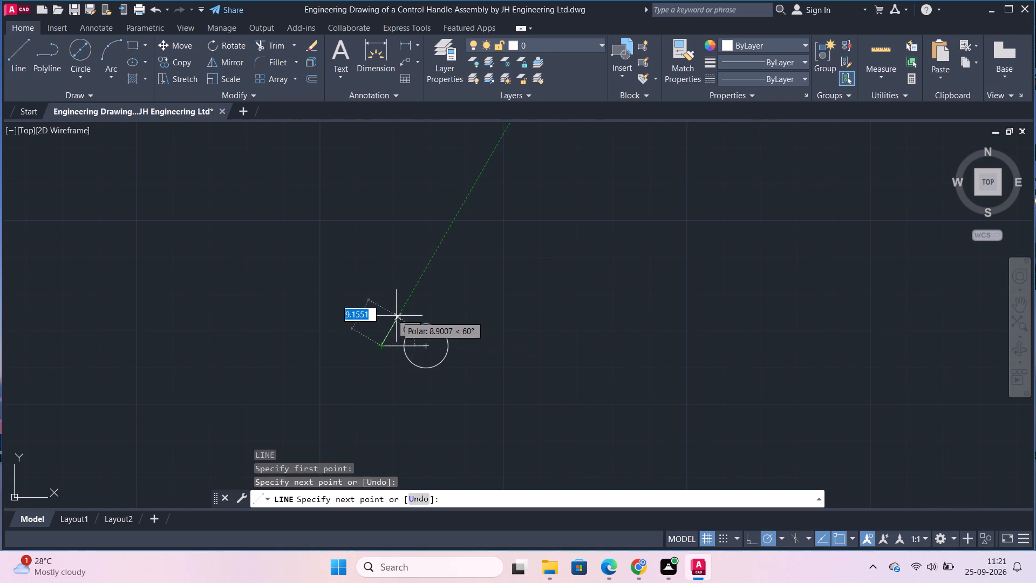
key(Escape)
Stretch the line's endpoint at the circle's centre horizontally across and well beyond the circle's opposite side.
click(393, 343)
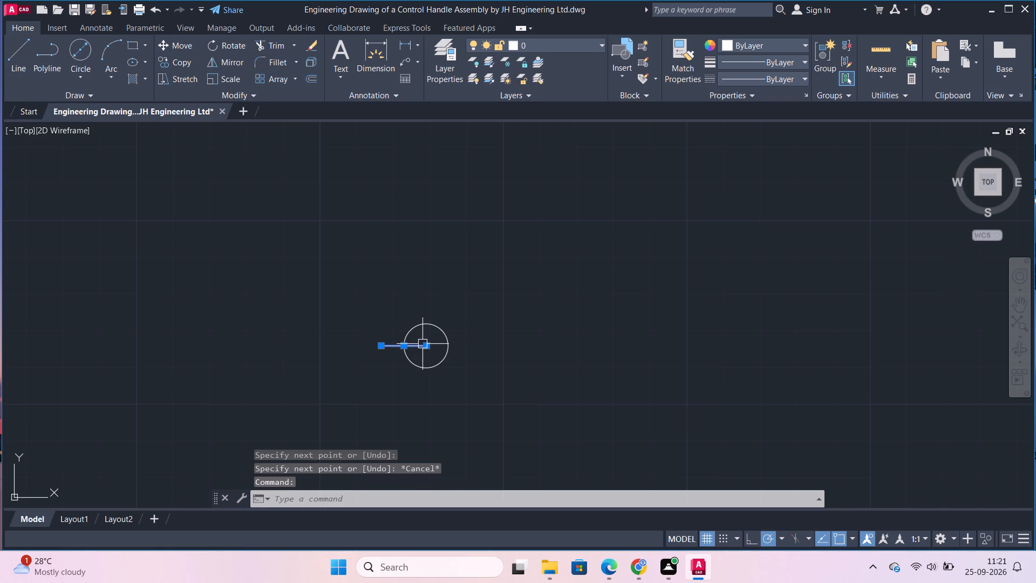
click(427, 344)
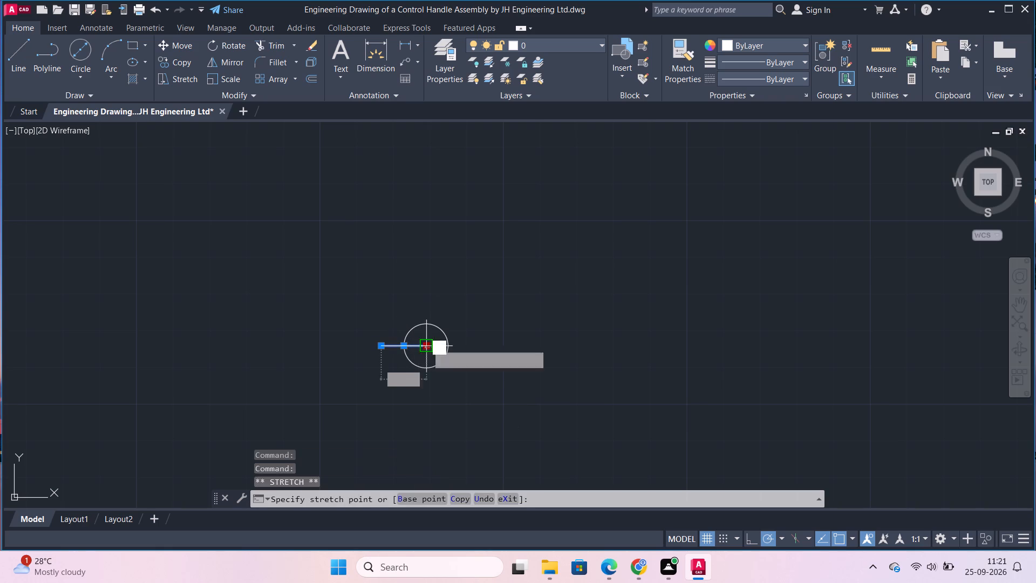
click(534, 347)
key(Escape)
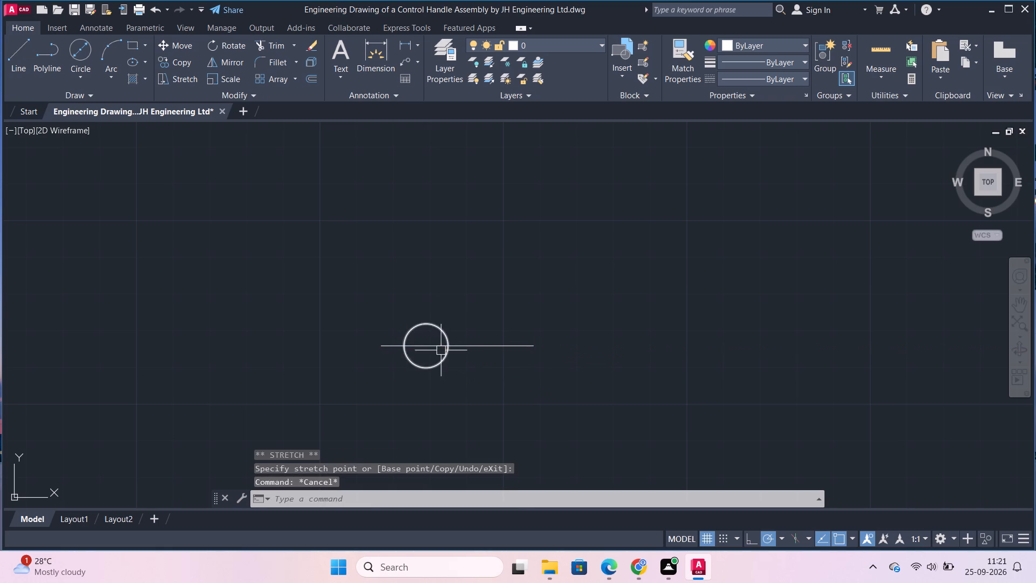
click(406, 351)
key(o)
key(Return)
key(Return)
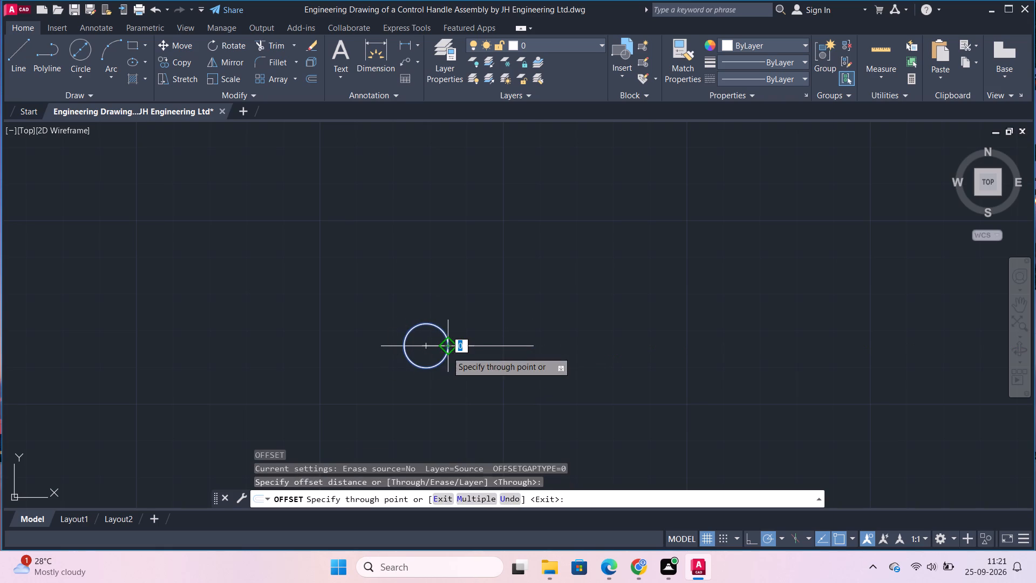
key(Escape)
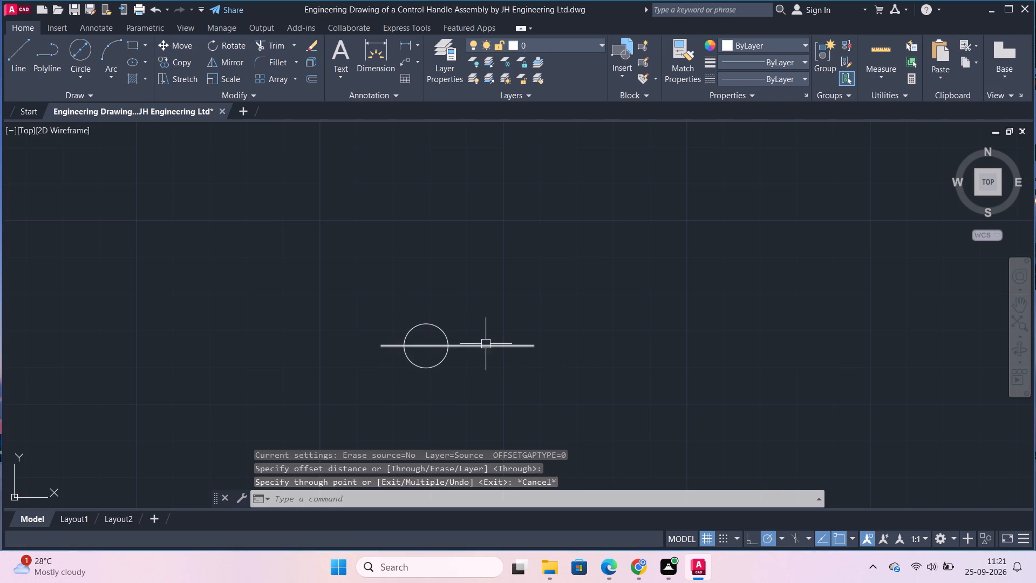
Offset the horizontal line through the 12 mm circle downward by 50.
key(o)
key(Return)
key(Return)
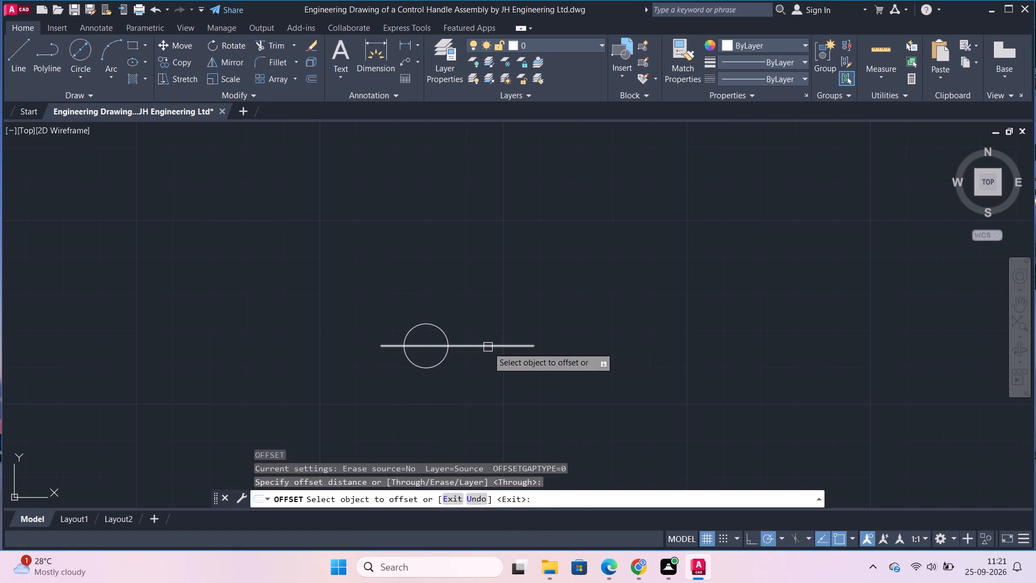
click(488, 347)
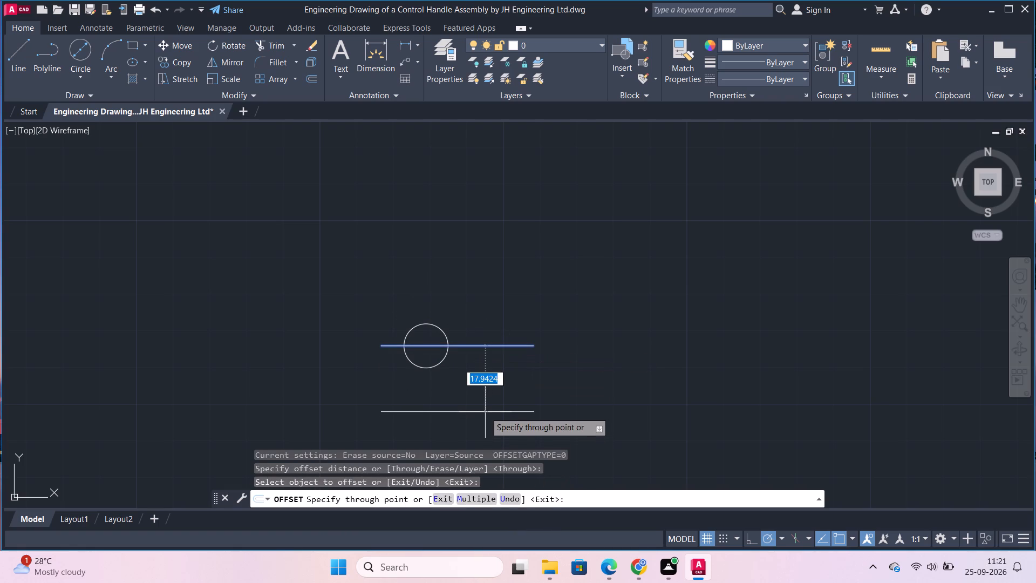
text(50)
key(Return)
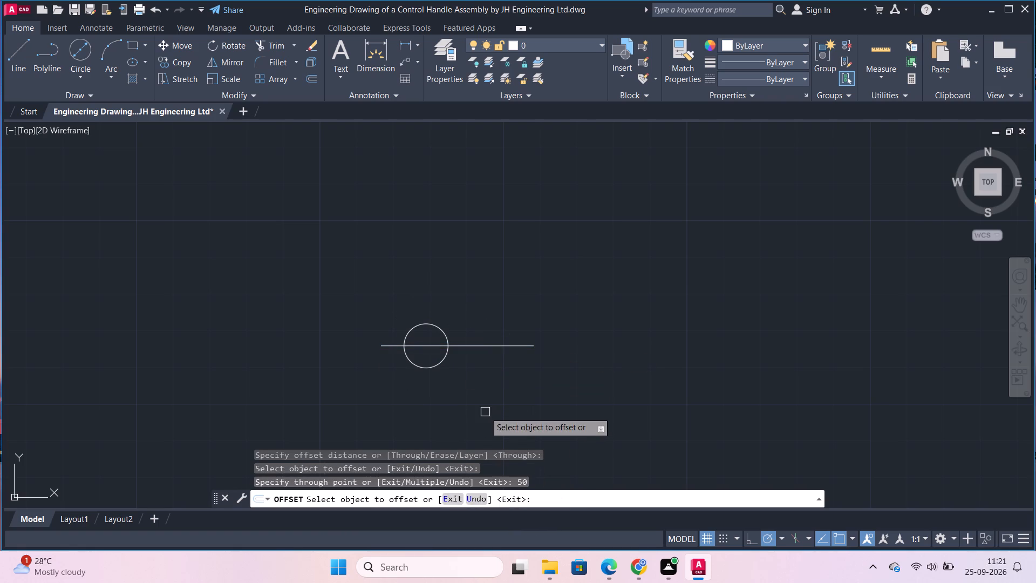
Draw a vertical line from the 12 mm circle's centre straight down, ending well past the offset horizontal line.
scroll(451, 304, down, 1)
middle_drag(496, 350, 496, 343)
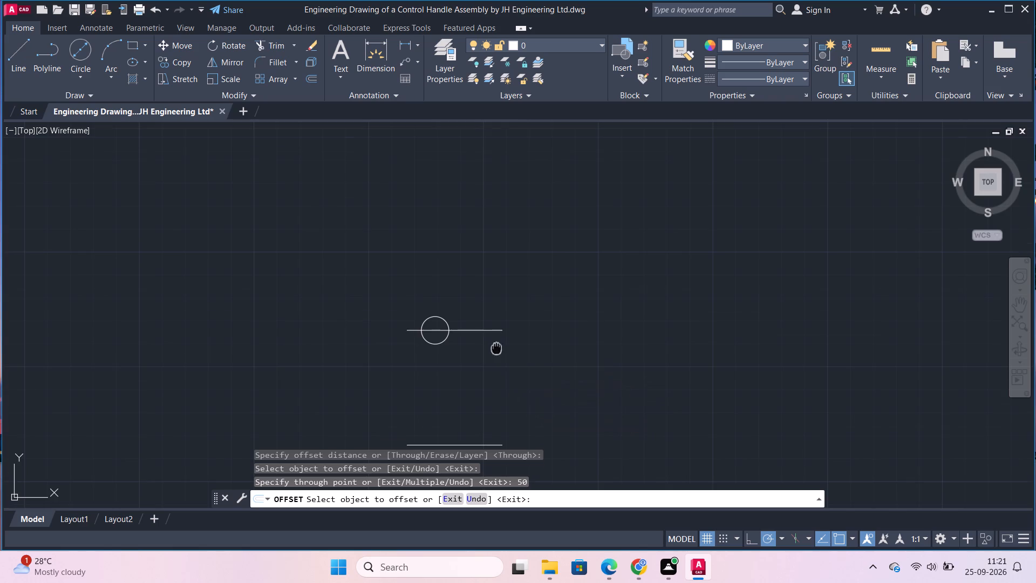
middle_drag(496, 343, 508, 253)
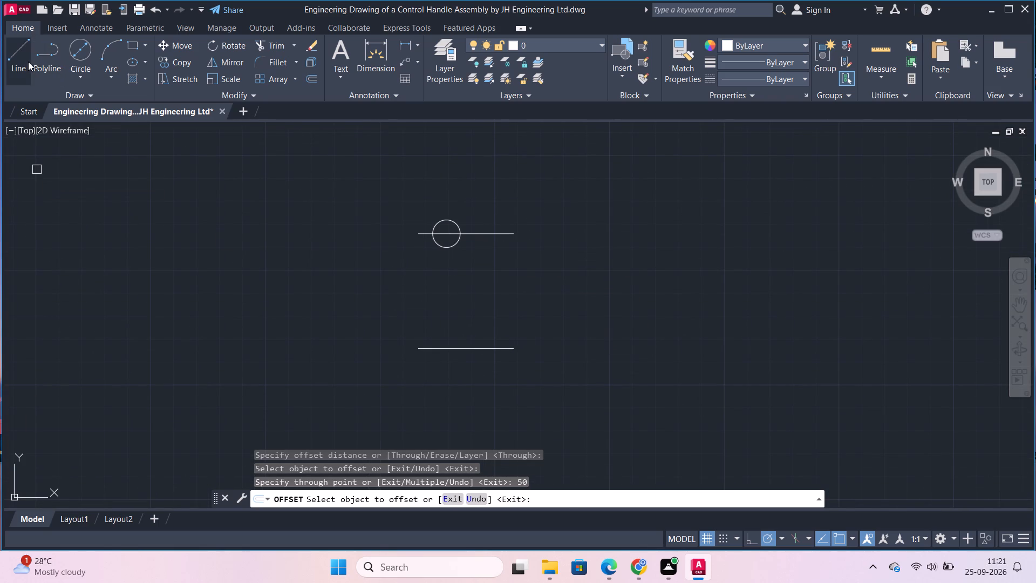
click(30, 62)
click(448, 233)
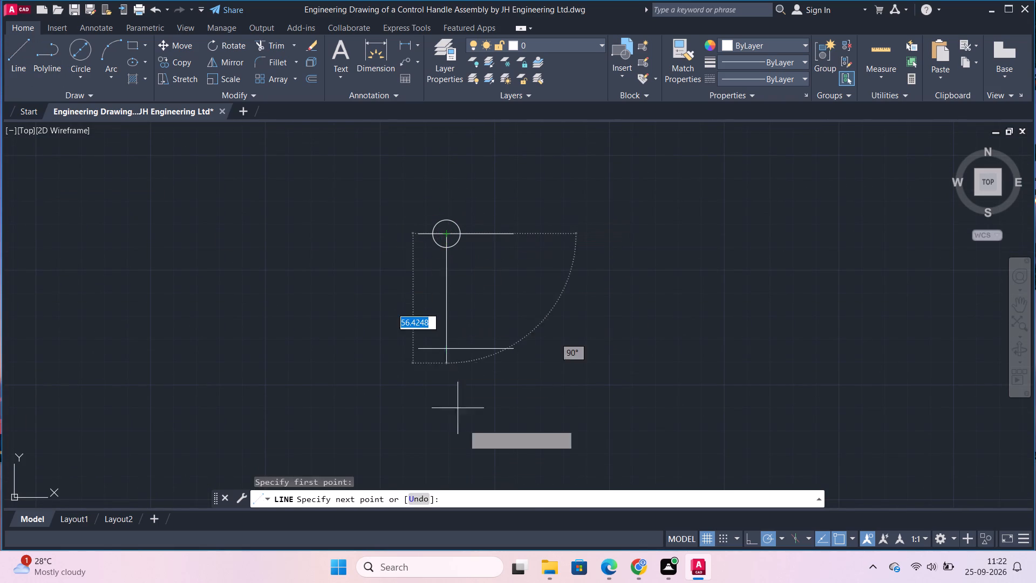
click(445, 432)
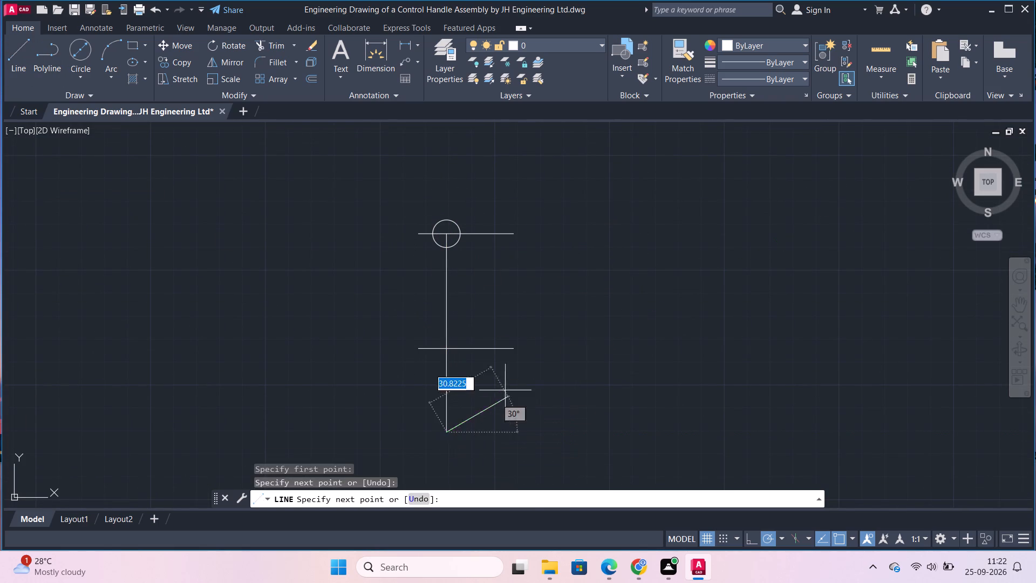
key(Escape)
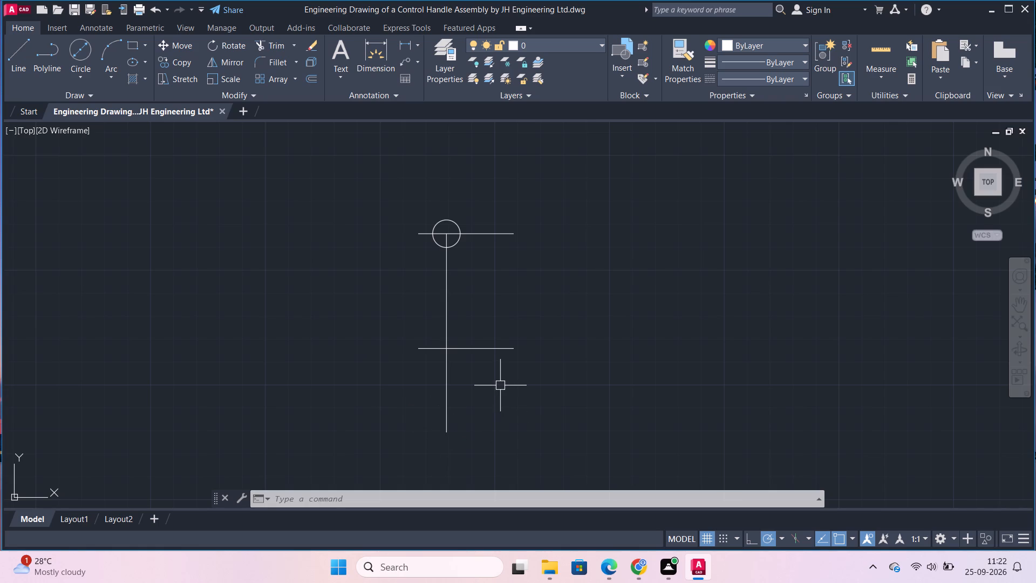
Offset the lower horizontal line downward by 25.
key(o)
key(Return)
key(Return)
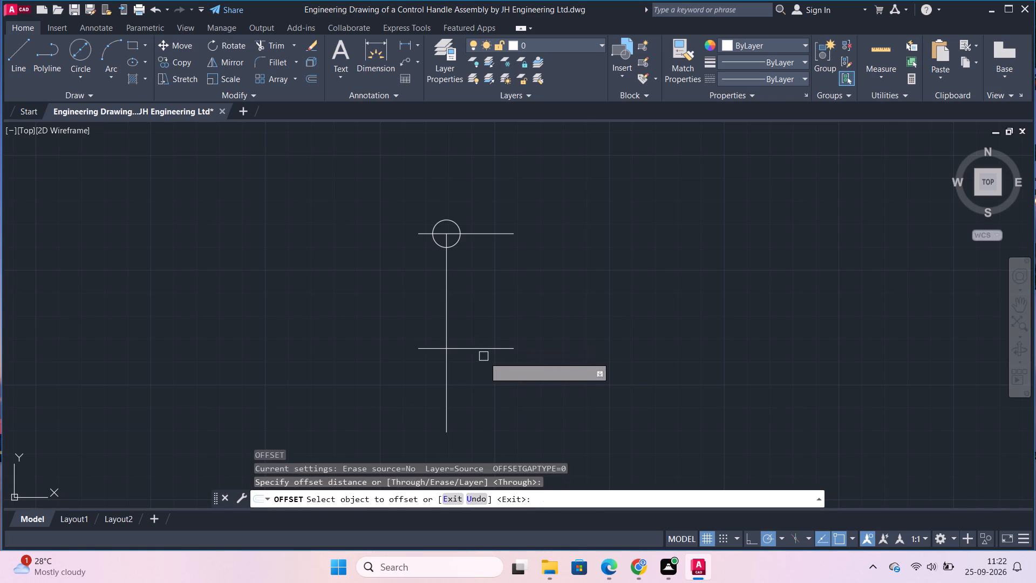
click(484, 352)
text(25)
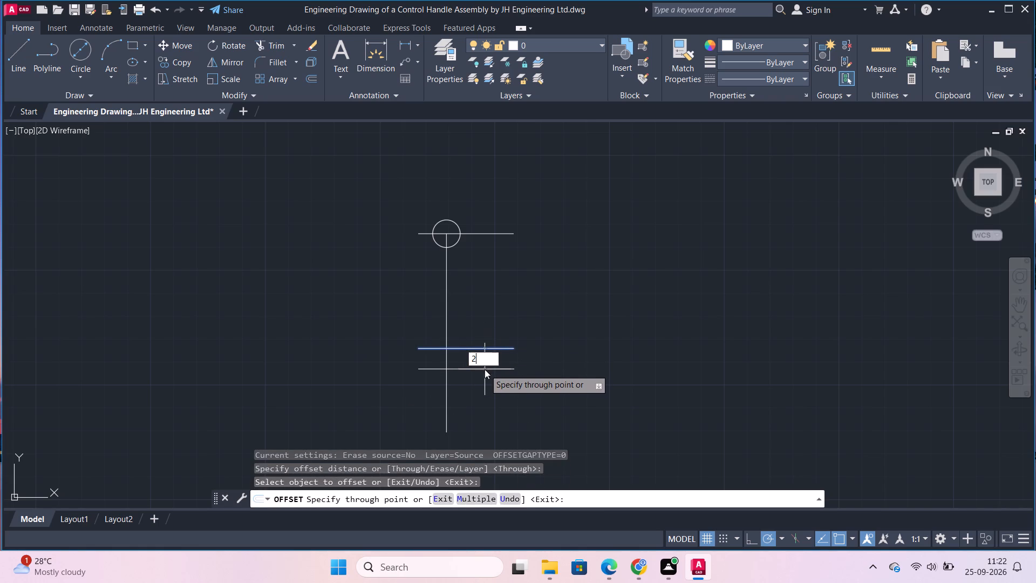
key(Return)
key(Escape)
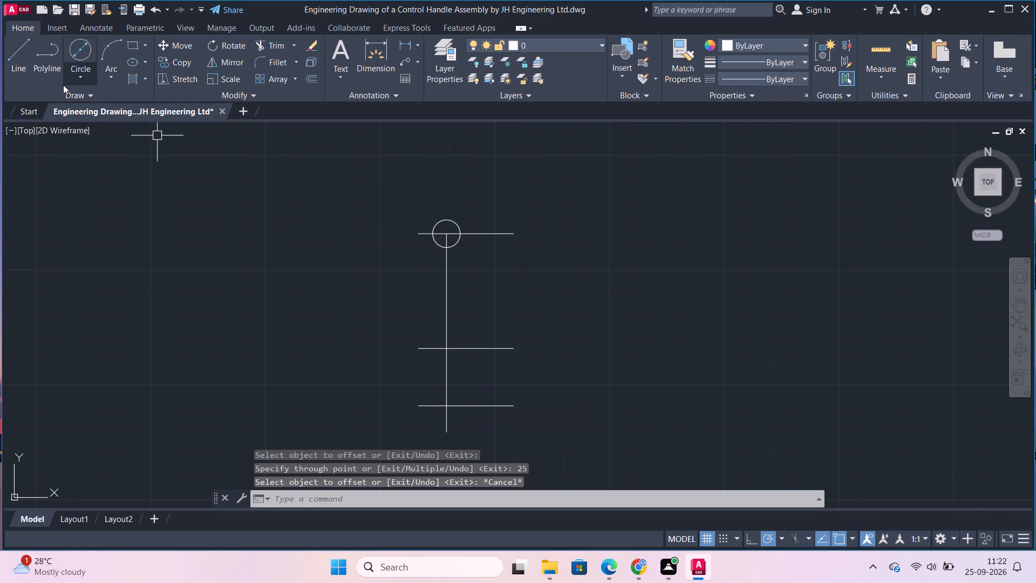
Draw a circle of radius 3 centred where the lowest horizontal line crosses the vertical line.
click(74, 74)
click(112, 94)
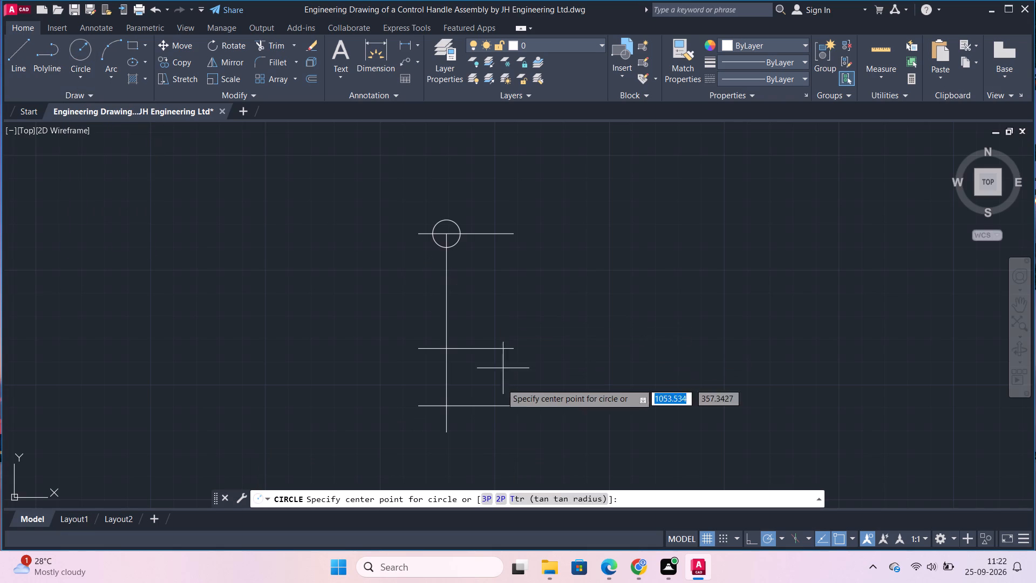
click(446, 403)
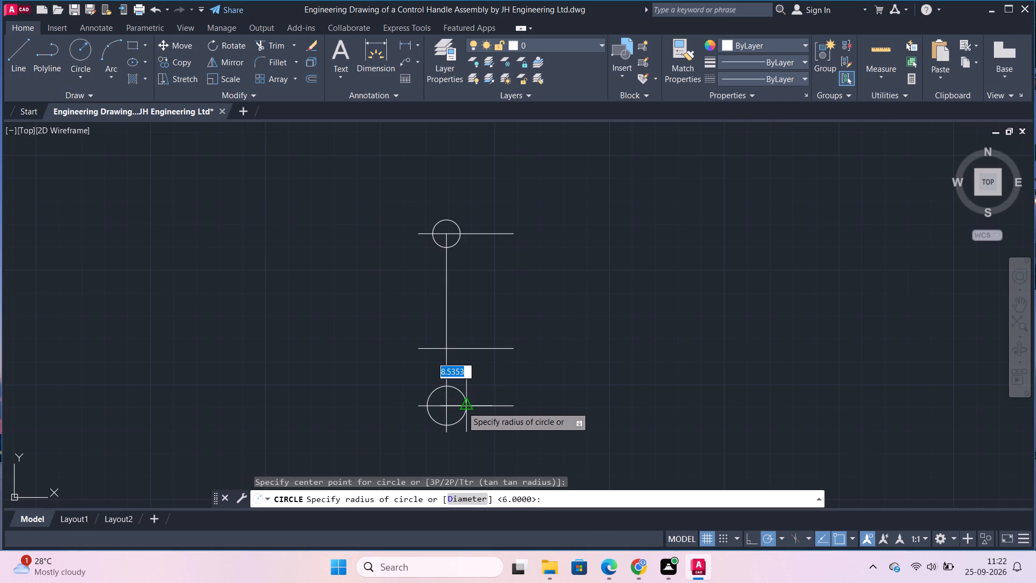
key(3)
key(Return)
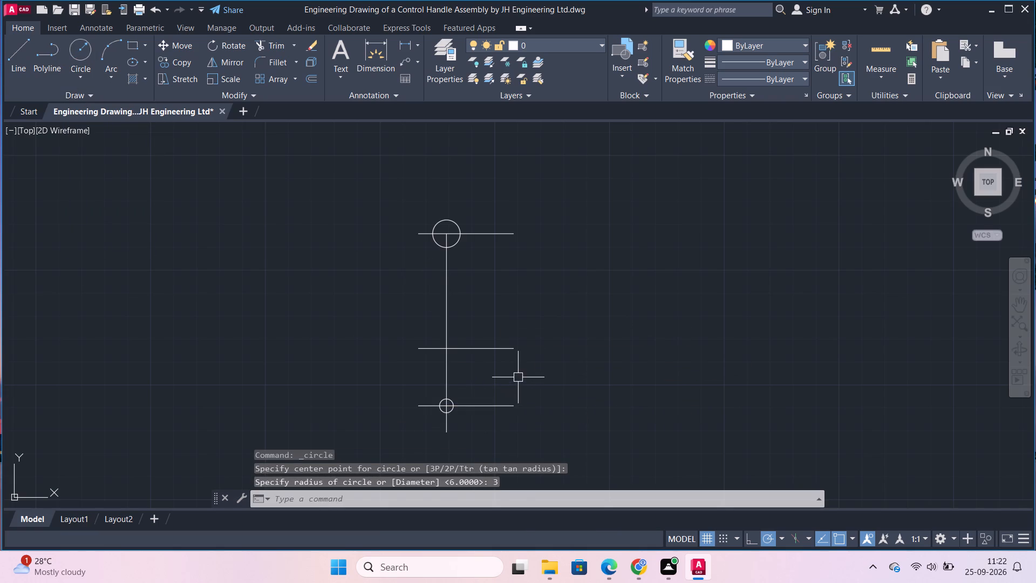
key(Escape)
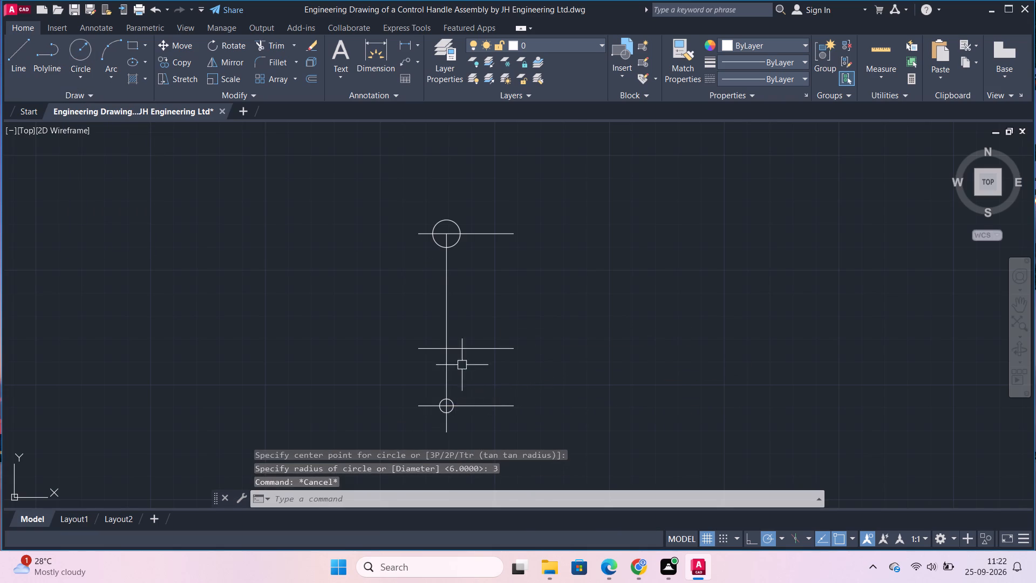
Draw a circle of diameter 20 centred where the middle horizontal line crosses the vertical line.
key(c)
key(Return)
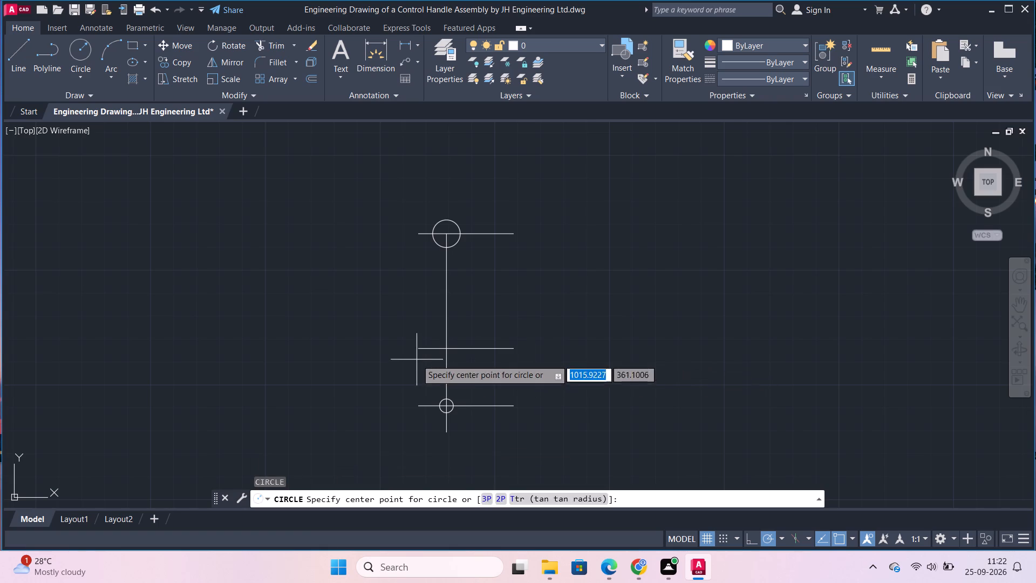
click(451, 344)
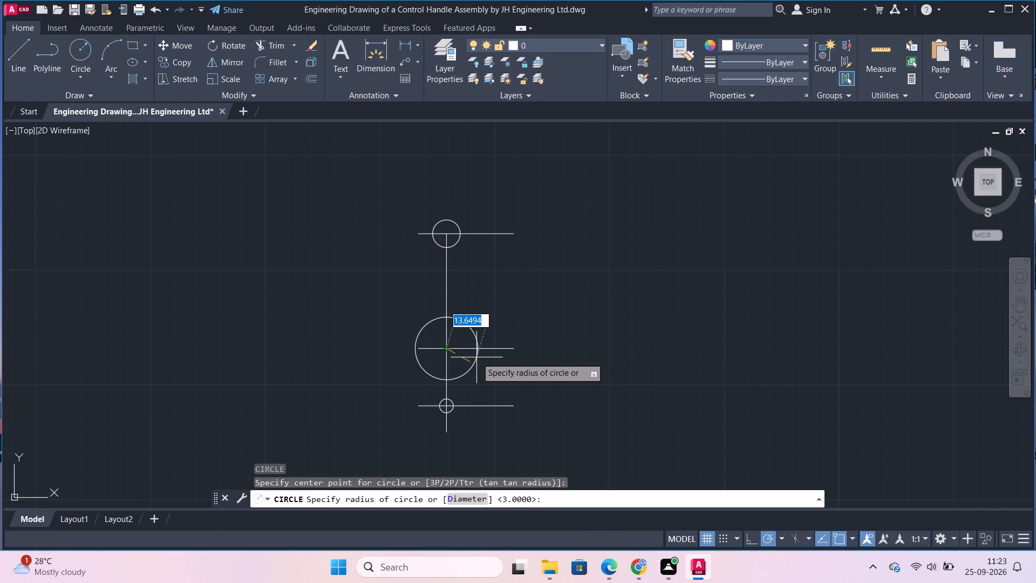
key(d)
key(Return)
text(20)
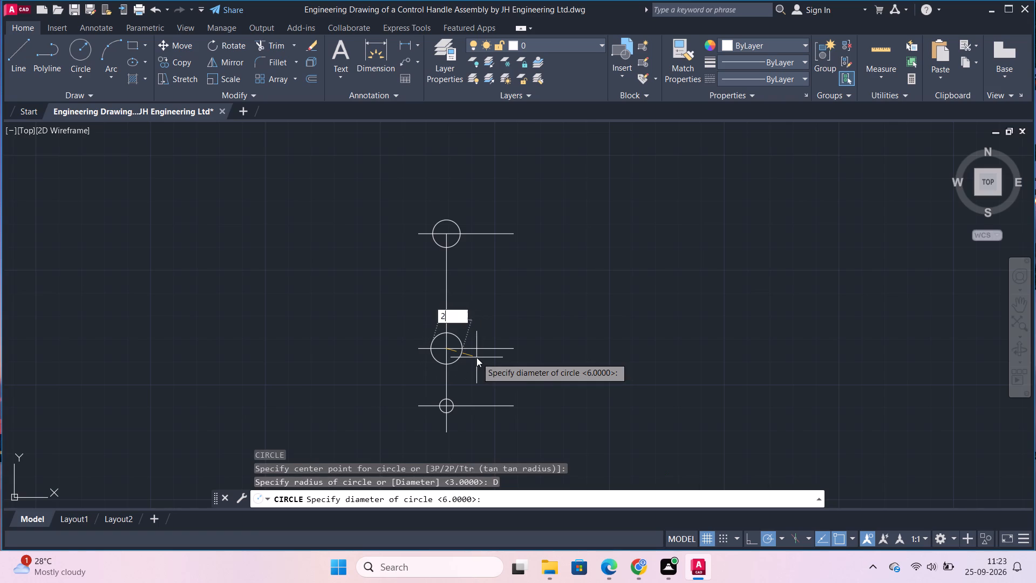
key(Return)
key(Escape)
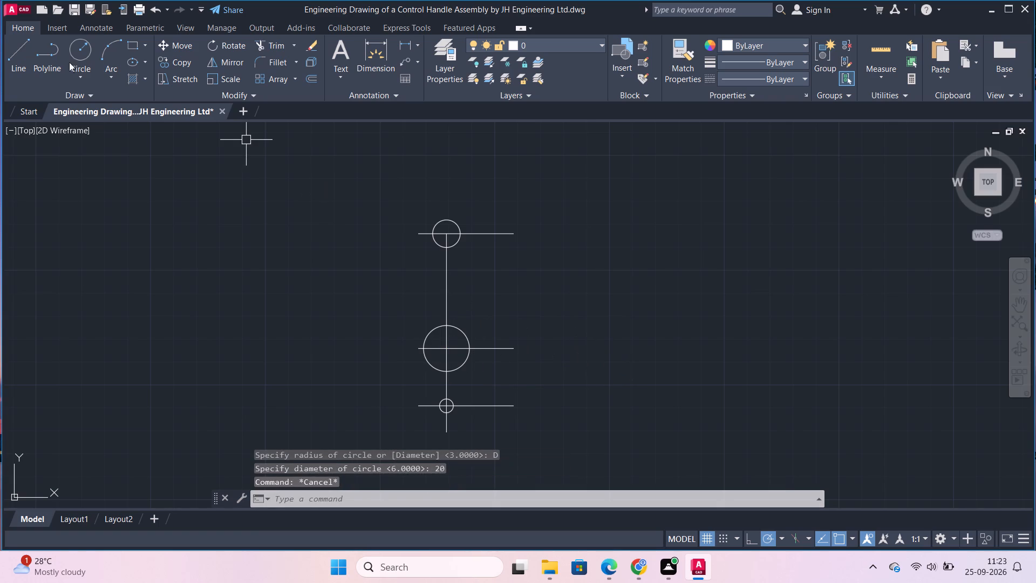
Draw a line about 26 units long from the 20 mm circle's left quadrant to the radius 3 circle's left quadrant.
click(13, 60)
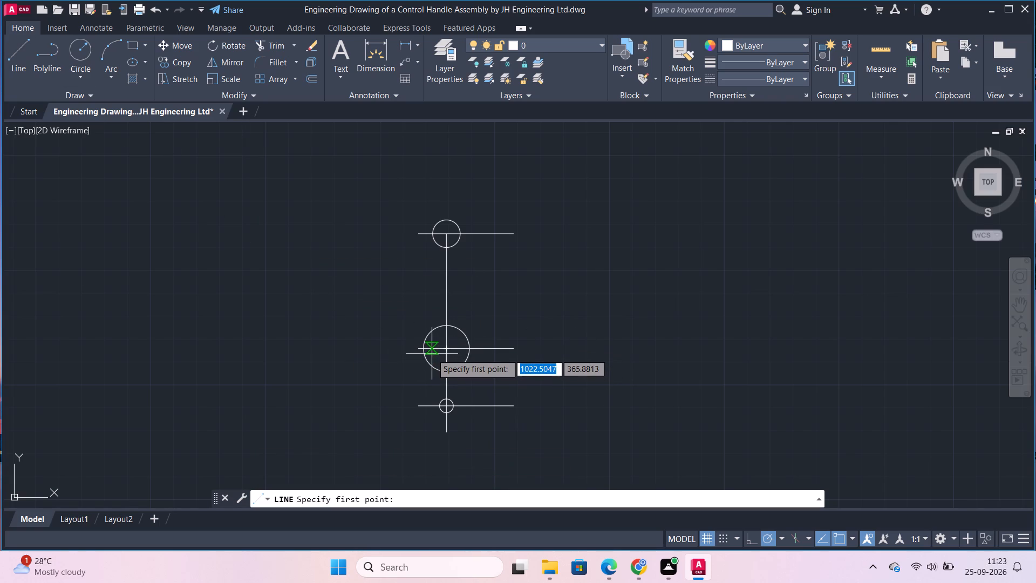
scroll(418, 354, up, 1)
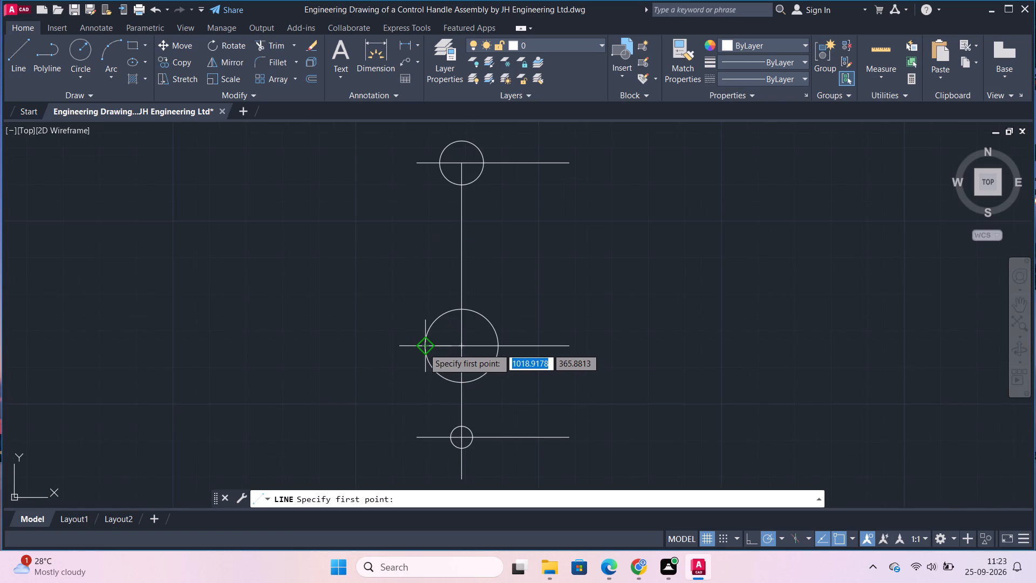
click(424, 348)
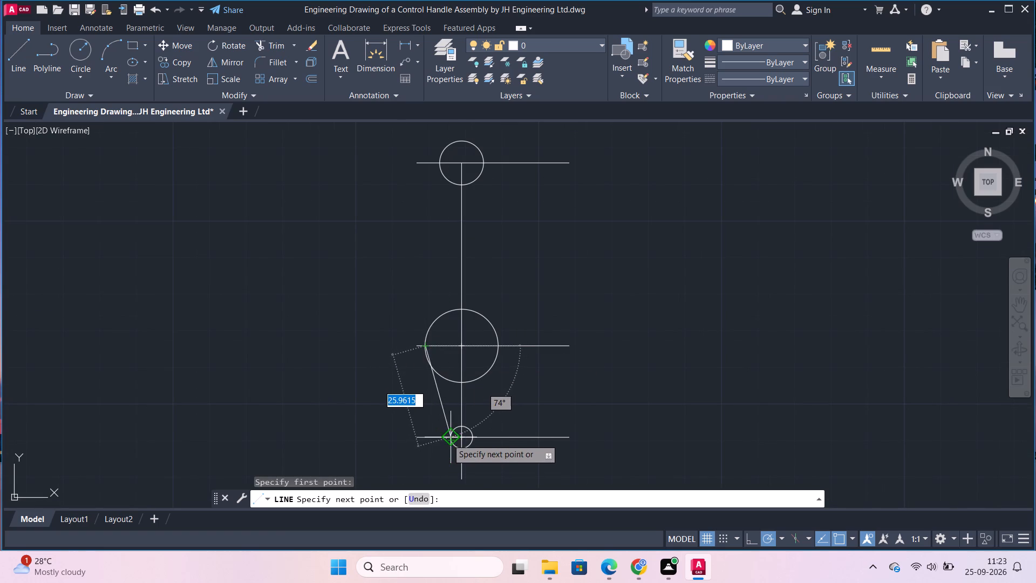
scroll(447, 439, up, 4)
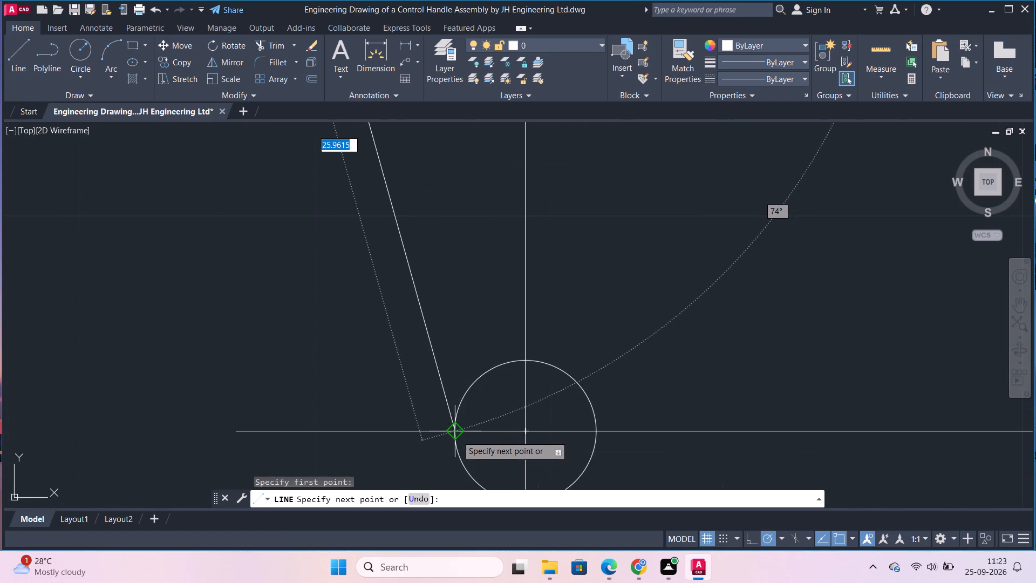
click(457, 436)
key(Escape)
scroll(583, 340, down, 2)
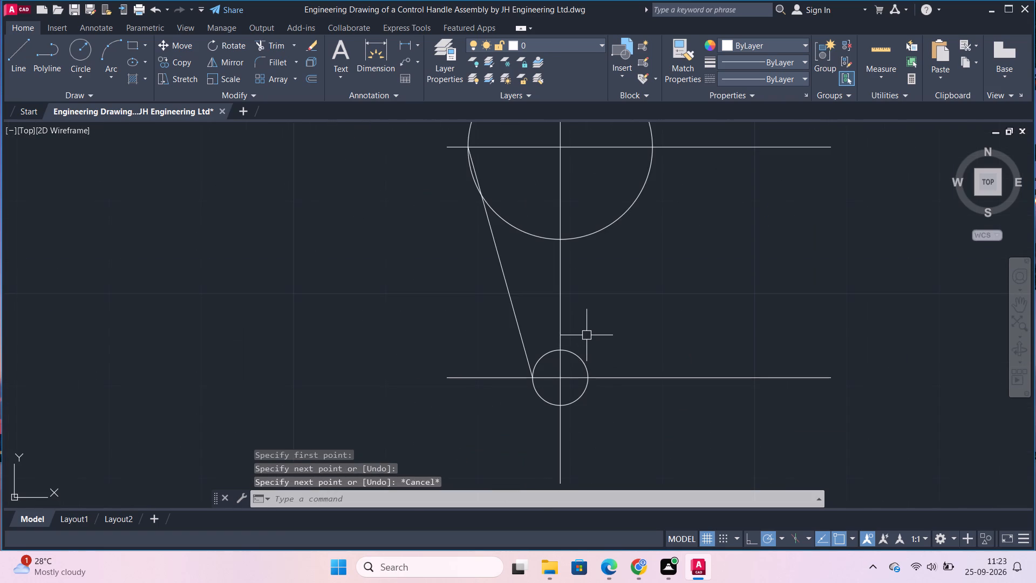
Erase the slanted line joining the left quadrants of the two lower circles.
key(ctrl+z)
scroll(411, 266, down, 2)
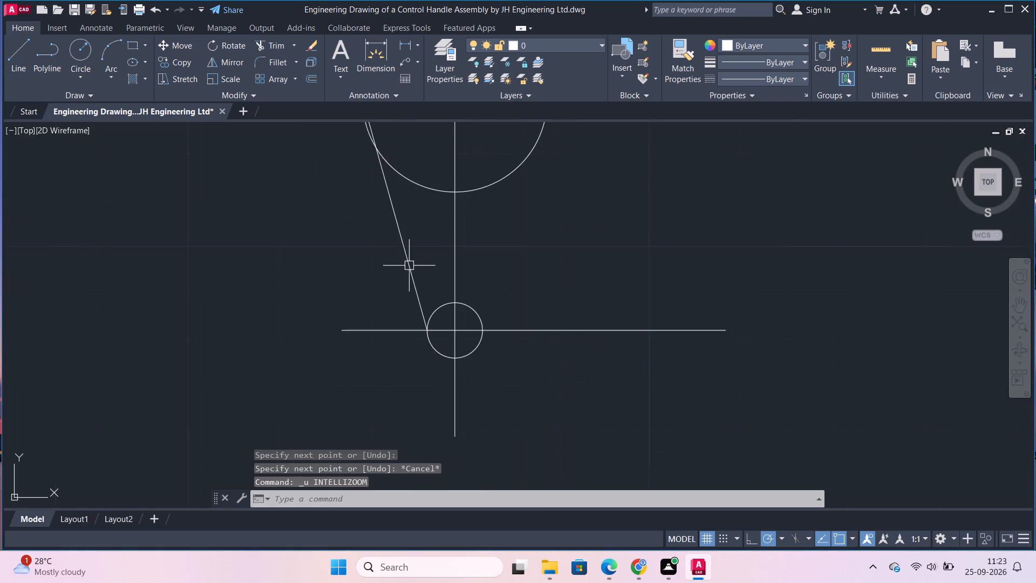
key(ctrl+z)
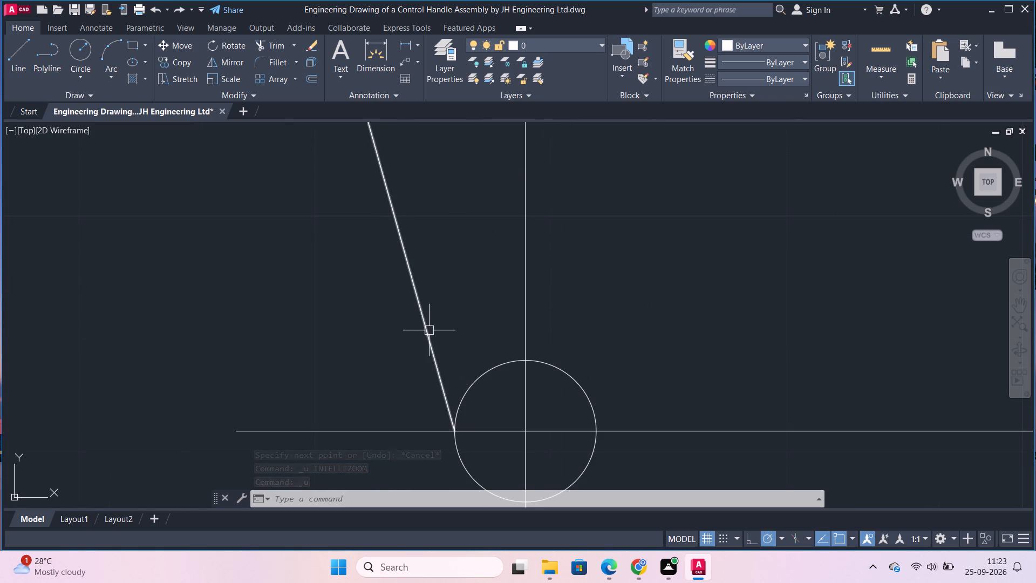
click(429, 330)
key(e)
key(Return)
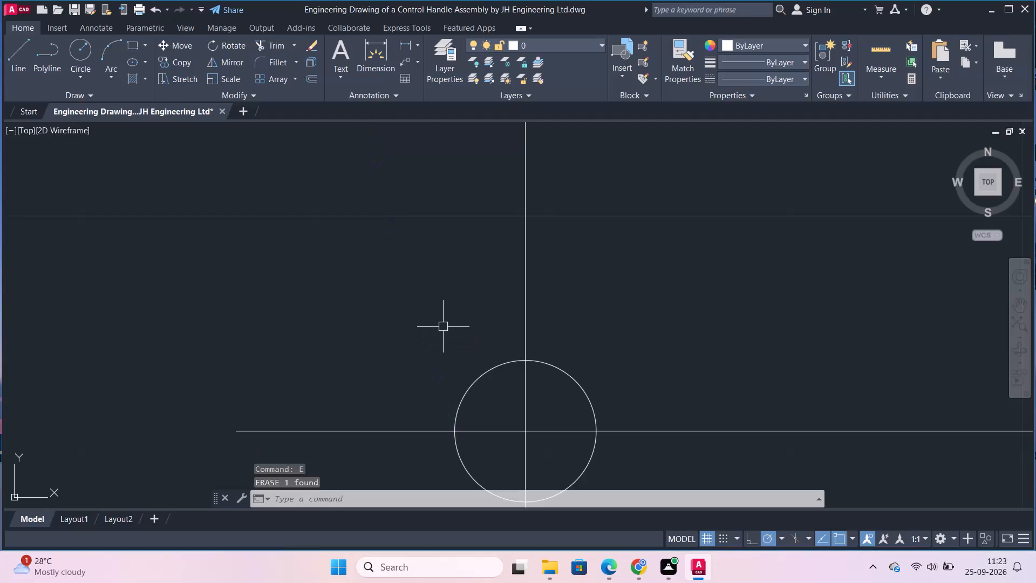
Draw a line tangent to the left sides of the 20 mm circle and the radius 3 circle.
scroll(428, 296, down, 2)
key(l)
key(Return)
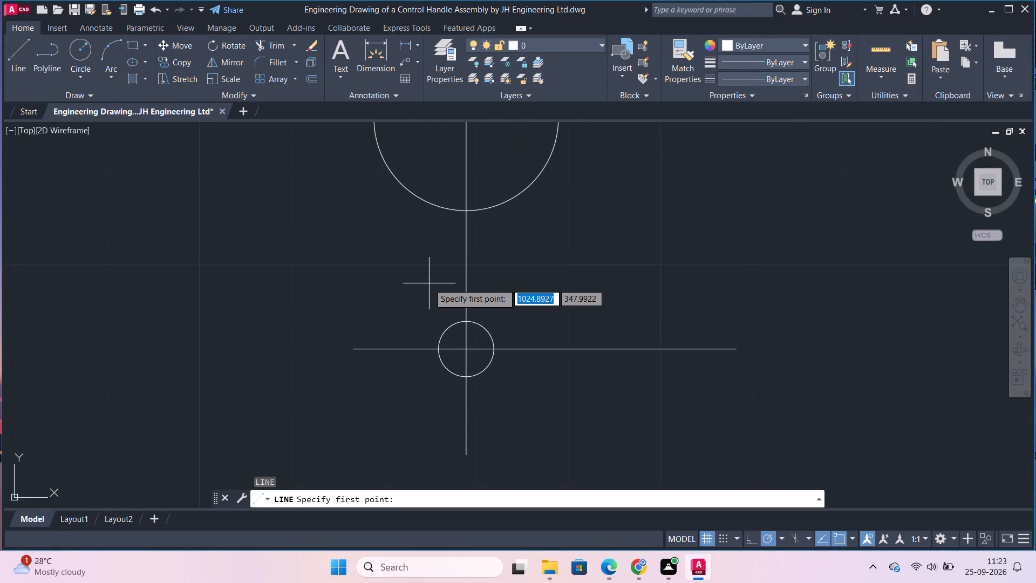
text(TAN)
key(Return)
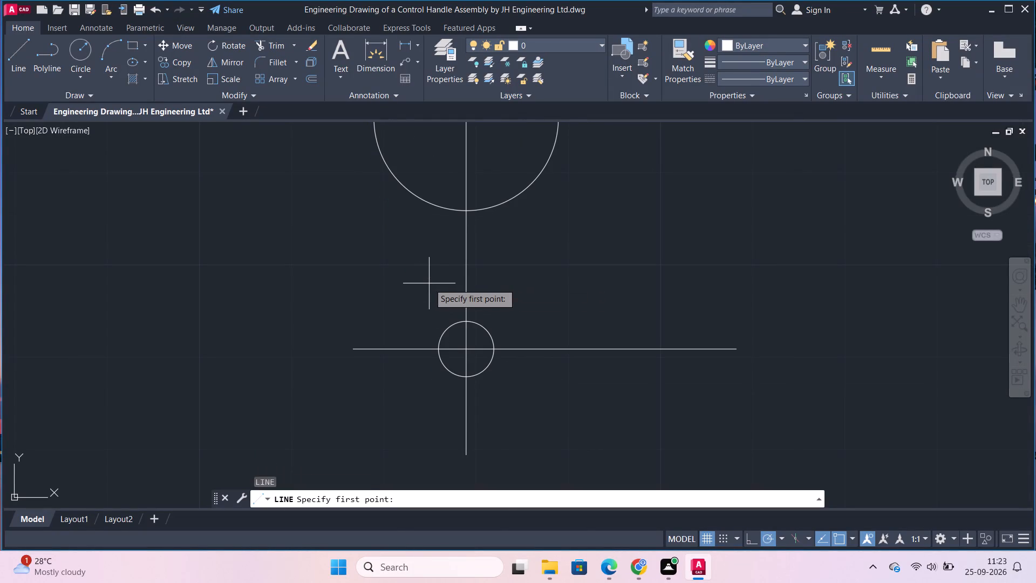
click(373, 147)
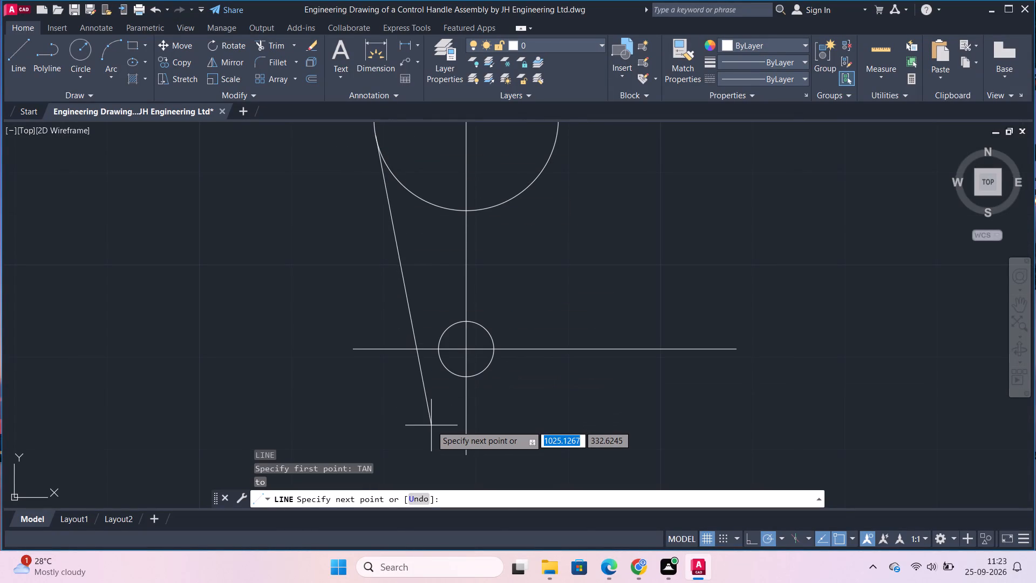
text(TAN)
key(Return)
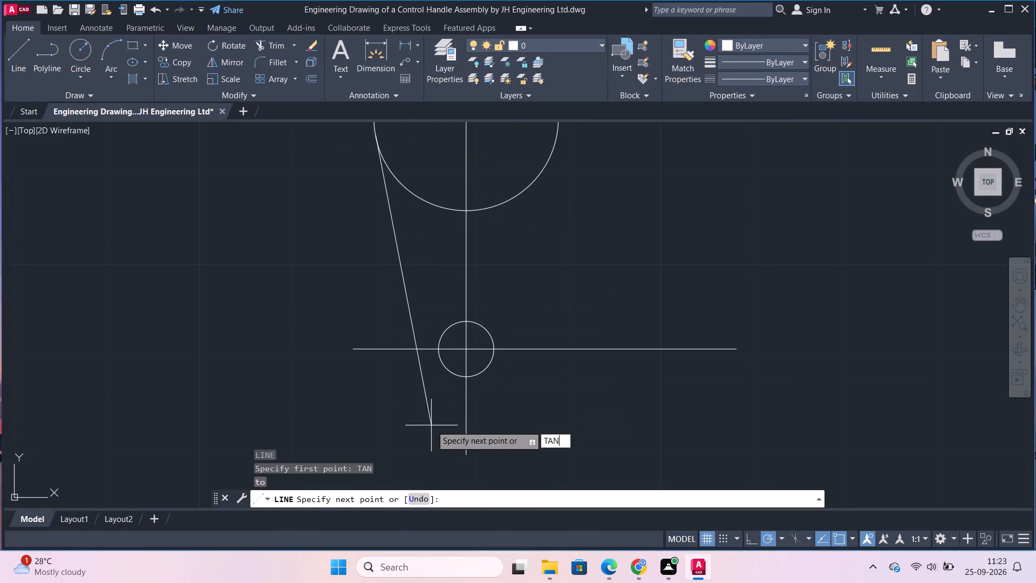
click(437, 361)
key(Escape)
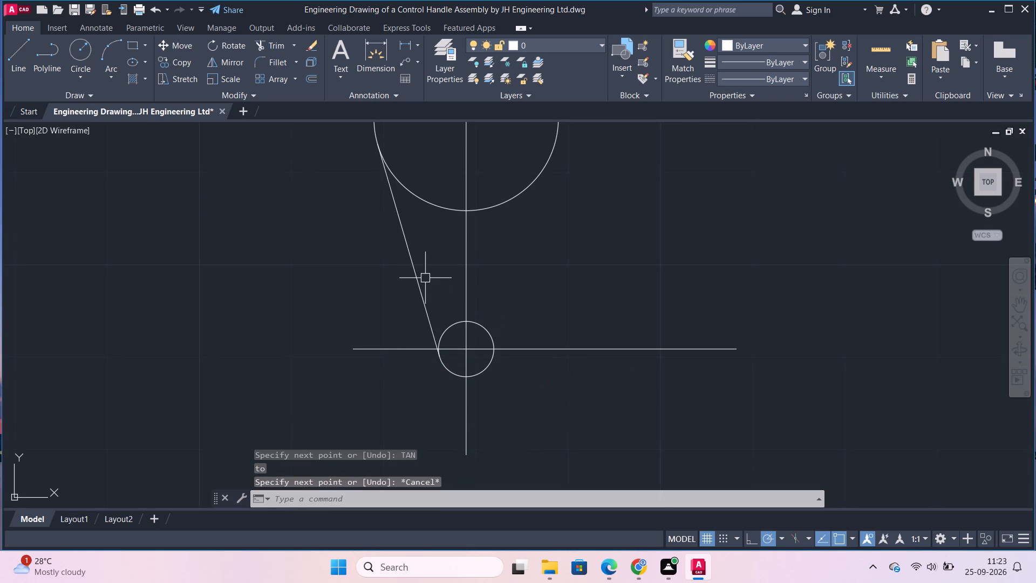
Mirror the left tangent line about the vertical centre line, keeping the original.
click(417, 275)
text(MI)
key(Return)
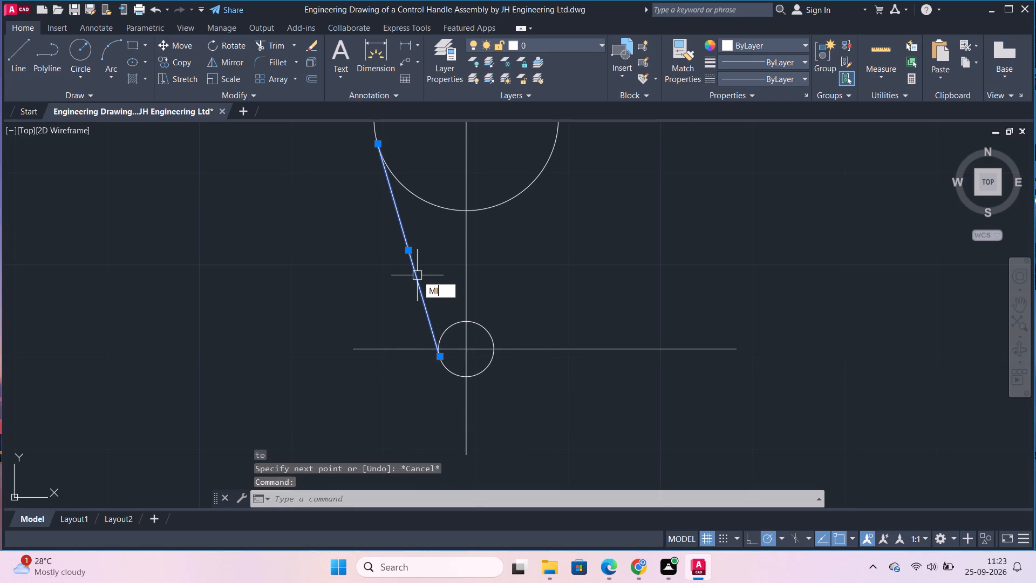
click(471, 343)
click(467, 211)
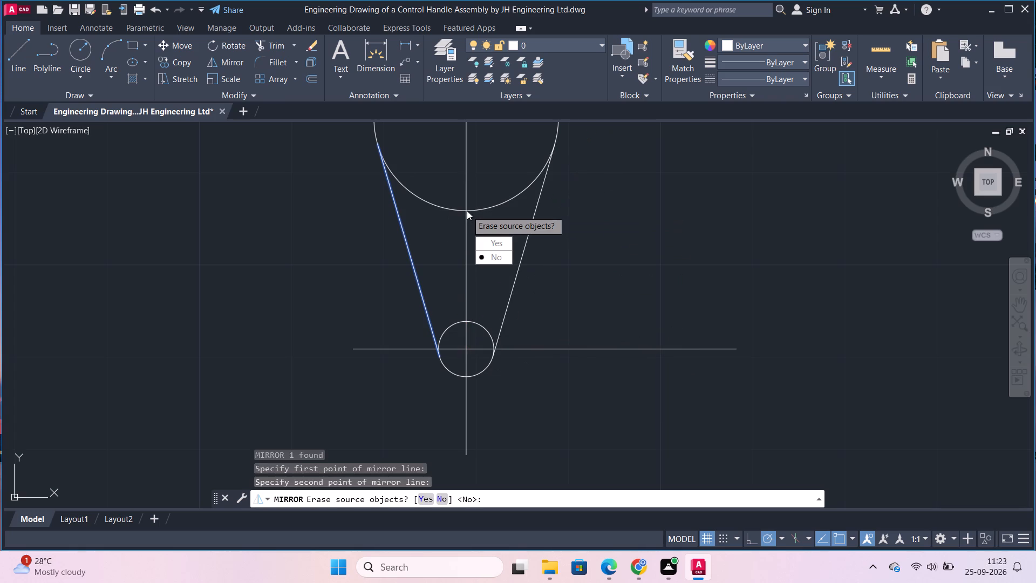
drag(488, 254, 467, 211)
Offset the horizontal line through the 20 mm circle's centre upward by 64.
scroll(527, 207, down, 3)
middle_drag(549, 225, 539, 350)
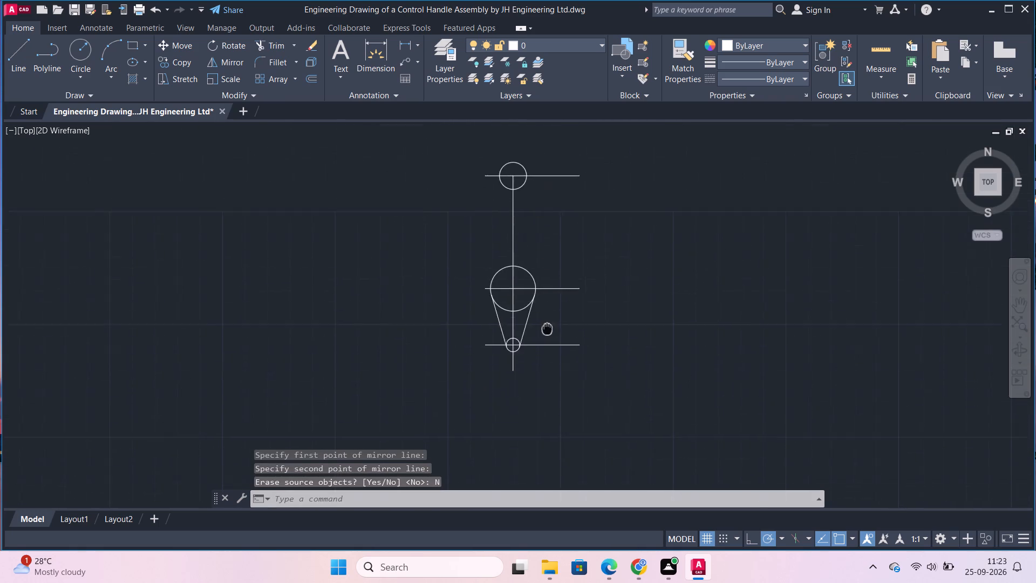
middle_drag(539, 350, 538, 358)
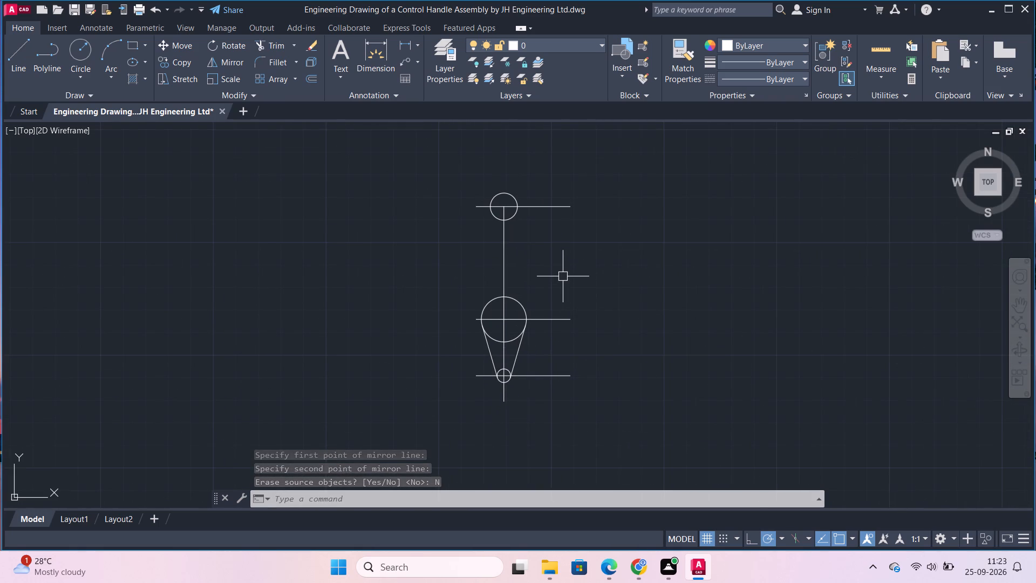
click(542, 321)
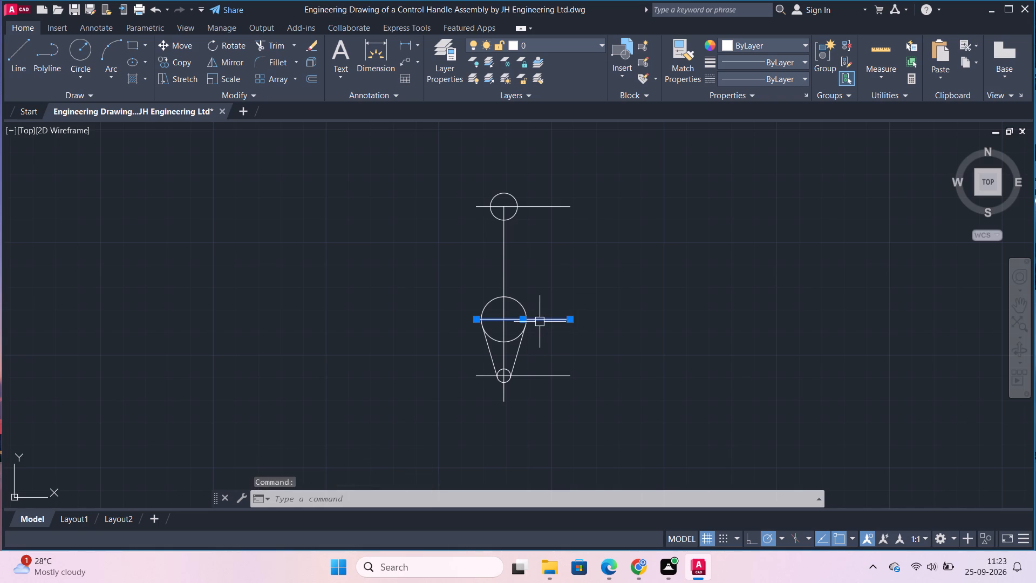
key(Escape)
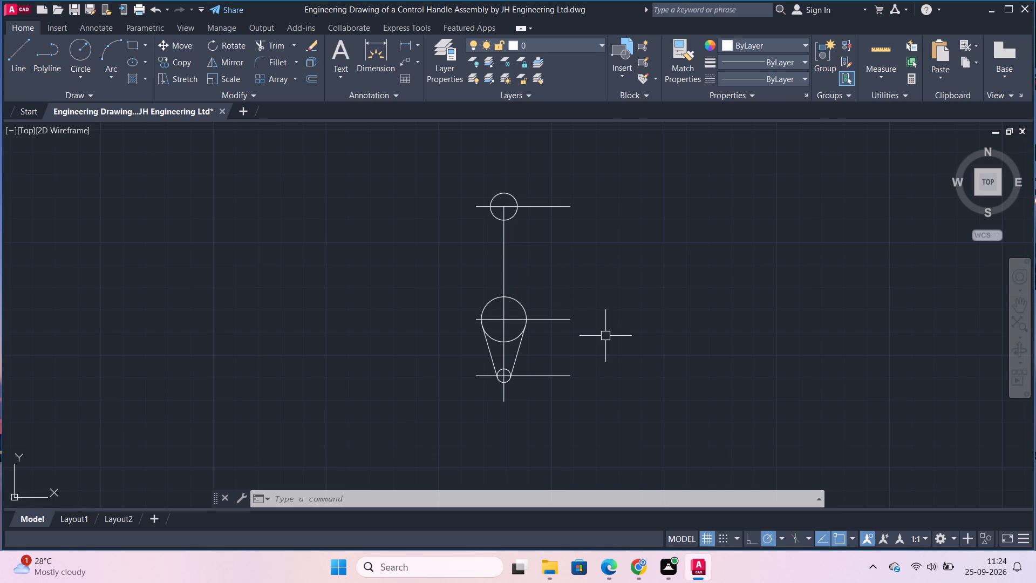
key(Escape)
key(o)
key(Return)
key(Return)
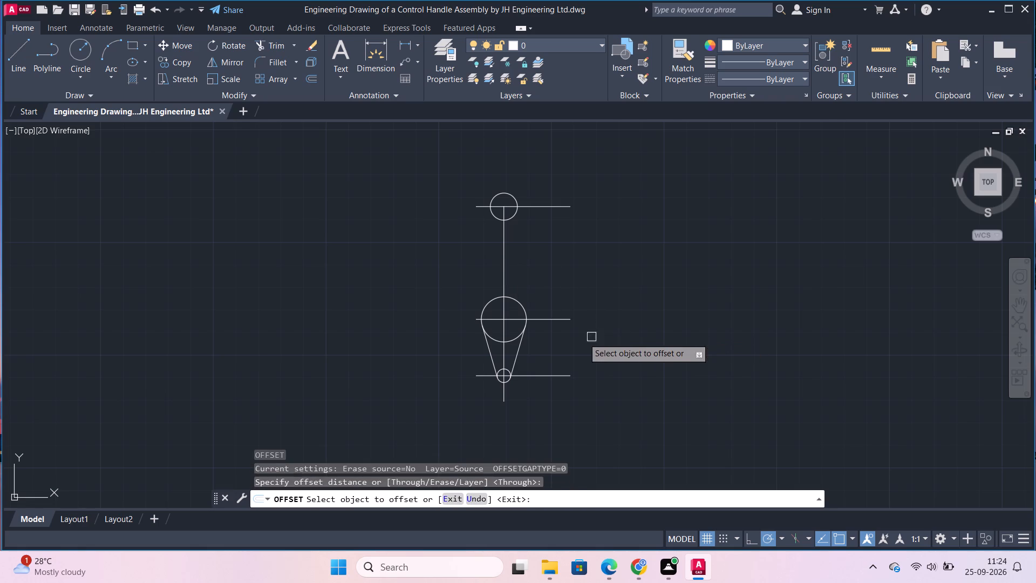
click(538, 322)
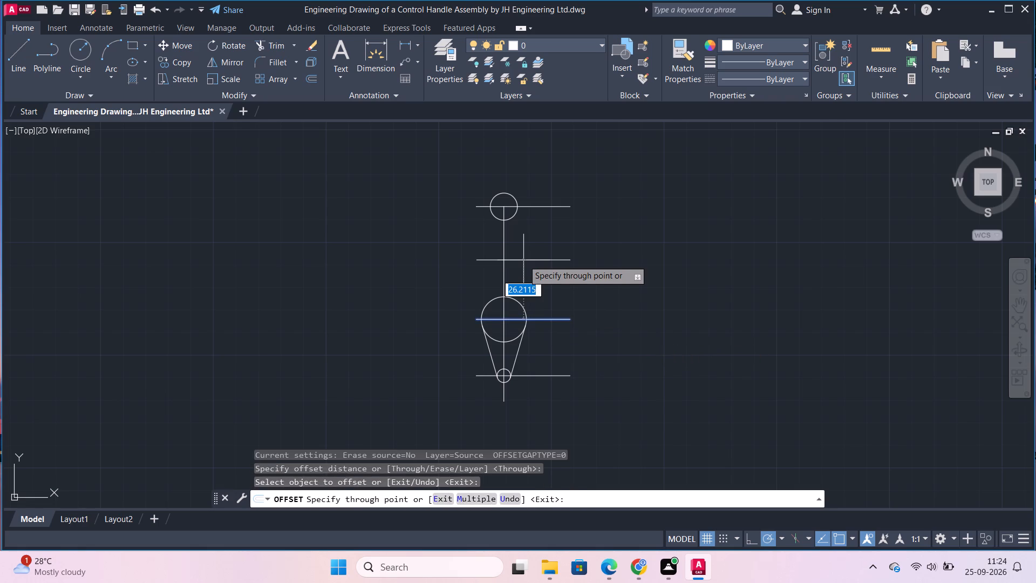
text(64)
key(Return)
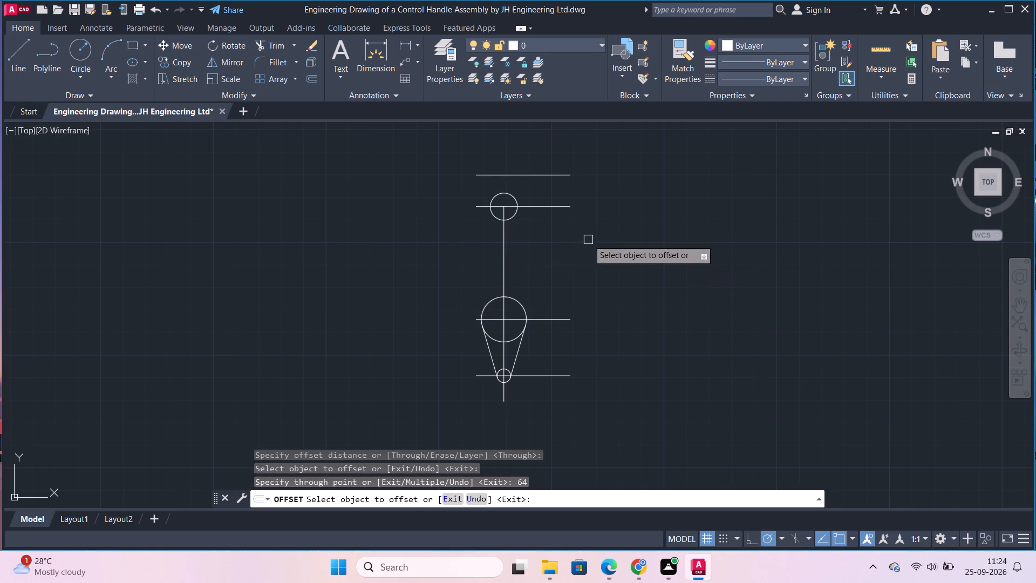
key(Escape)
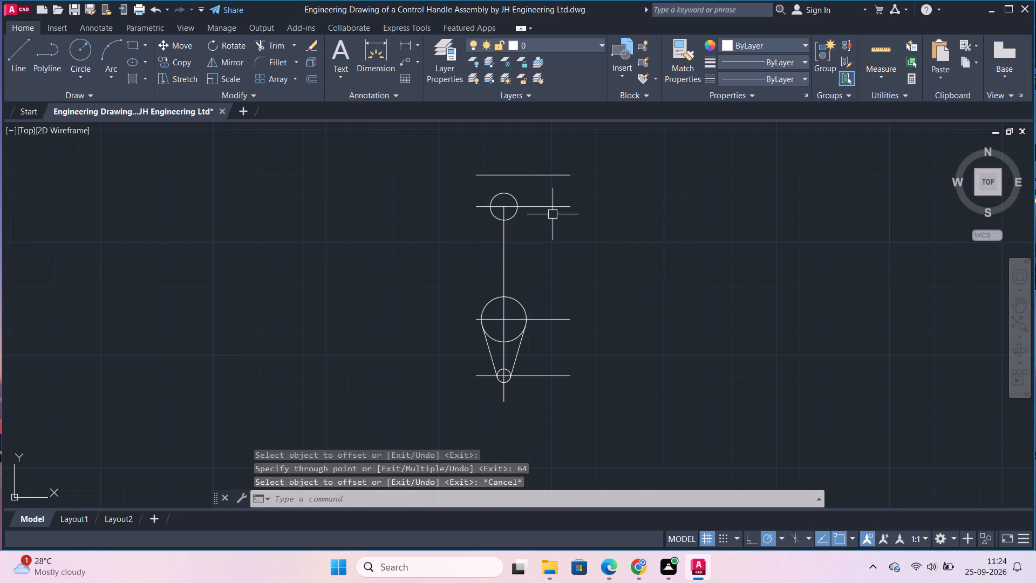
Stretch the upper end of the vertical centre line straight up, well above the topmost horizontal line.
click(501, 228)
click(505, 207)
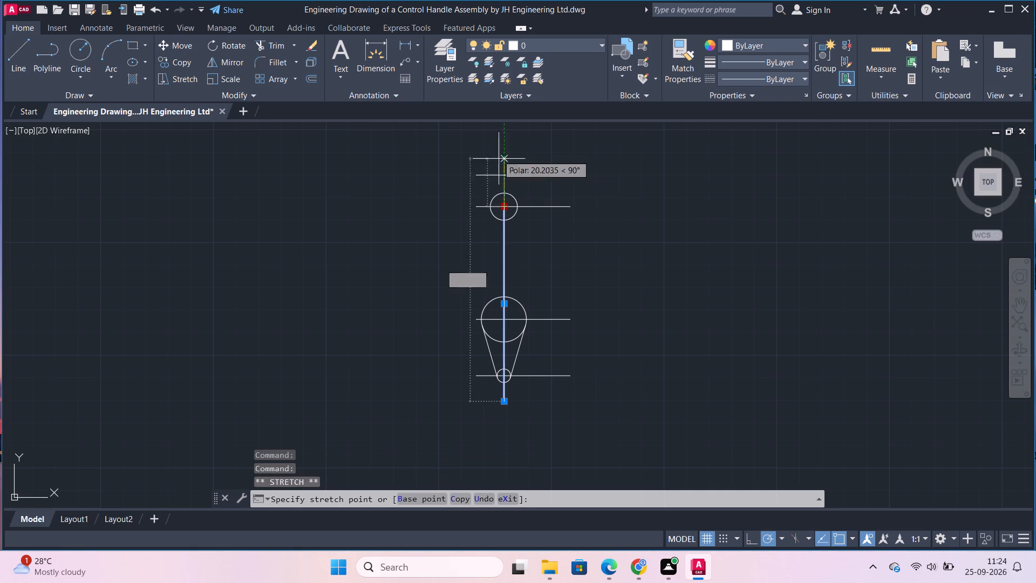
scroll(502, 134, down, 2)
middle_drag(505, 134, 490, 197)
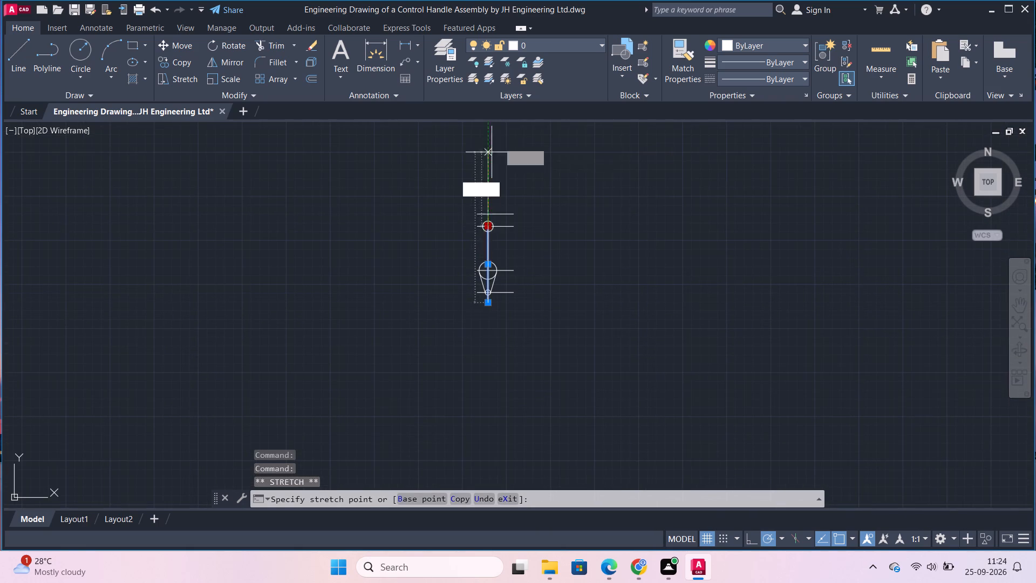
click(485, 162)
key(Escape)
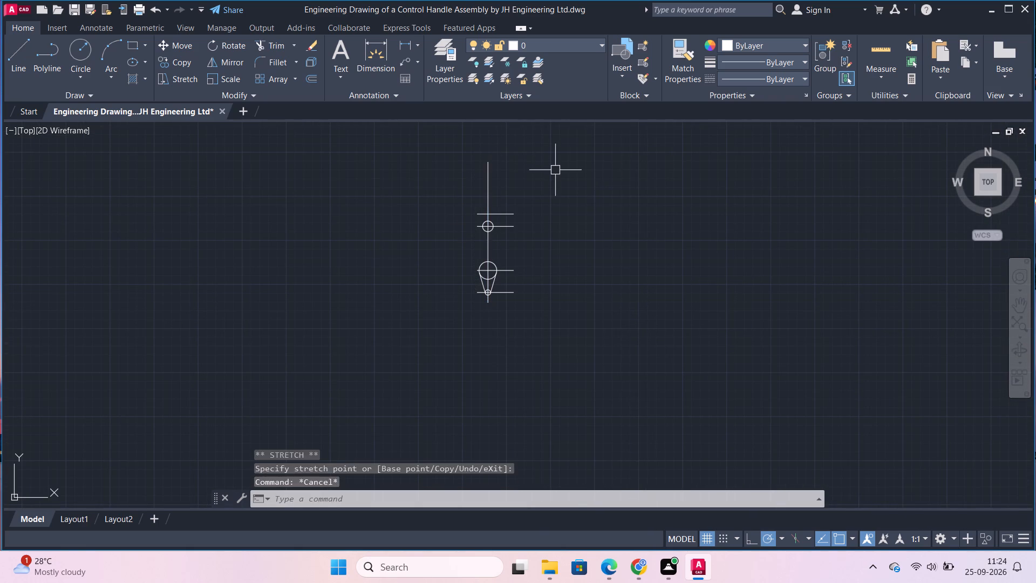
Draw a 12 by 3 rectangle in the empty area beside the topmost horizontal line.
scroll(537, 239, up, 3)
middle_drag(549, 276, 576, 323)
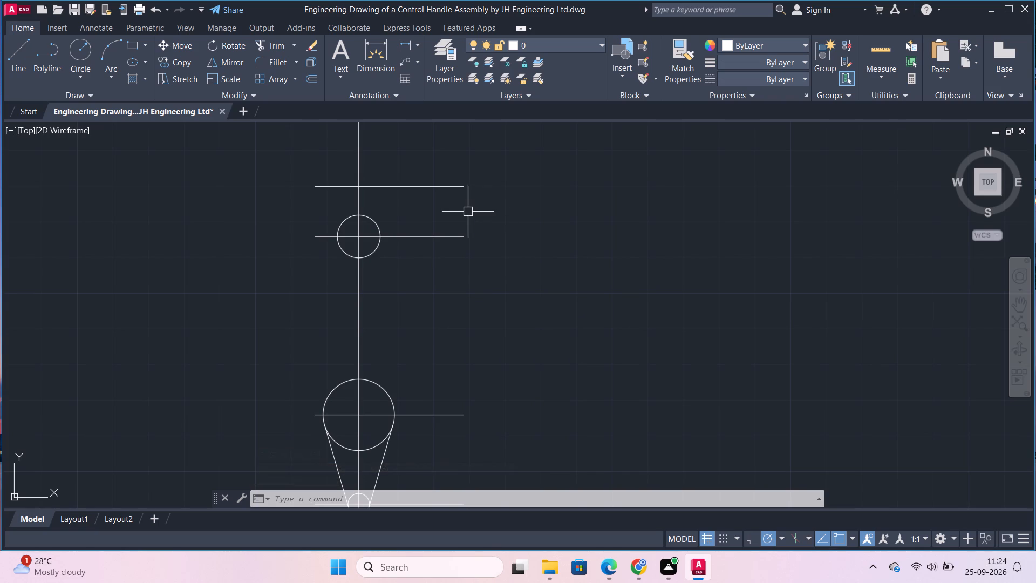
click(127, 43)
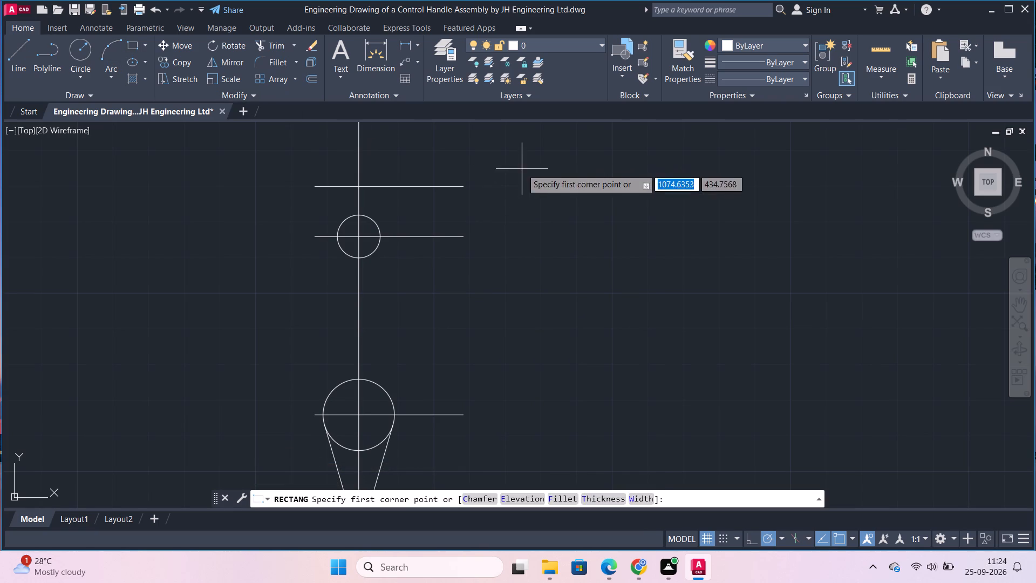
click(523, 170)
text(12)
key(Tab)
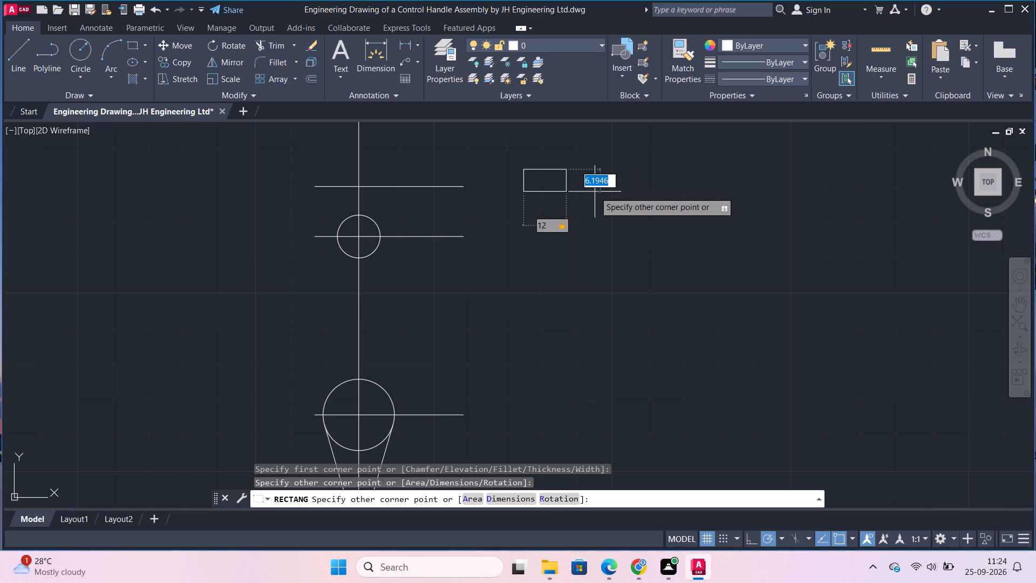
key(3)
key(Return)
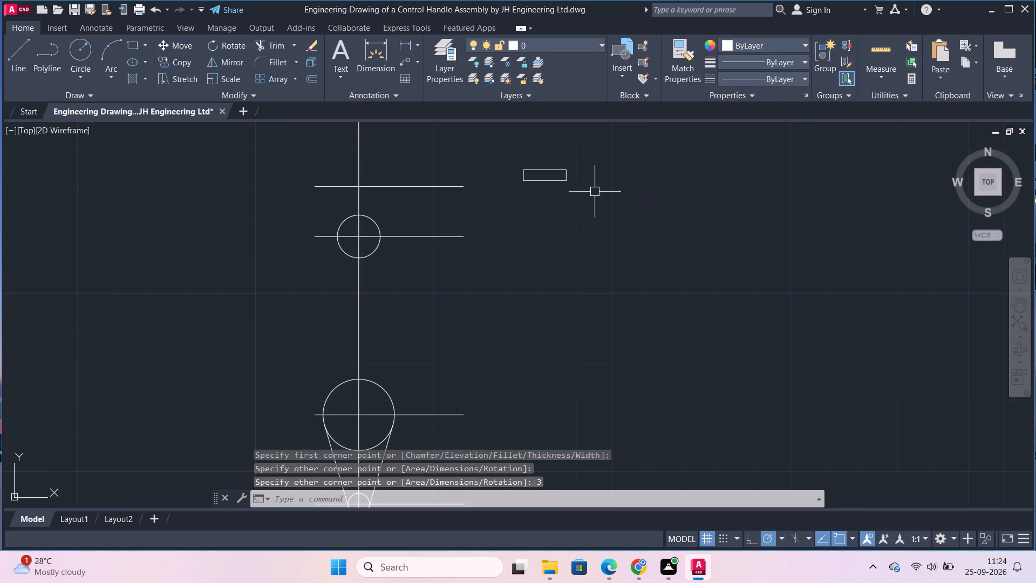
Move the 12 by 3 rectangle by its bottom edge midpoint to where the topmost horizontal line crosses the vertical centre line.
click(565, 230)
click(514, 124)
key(m)
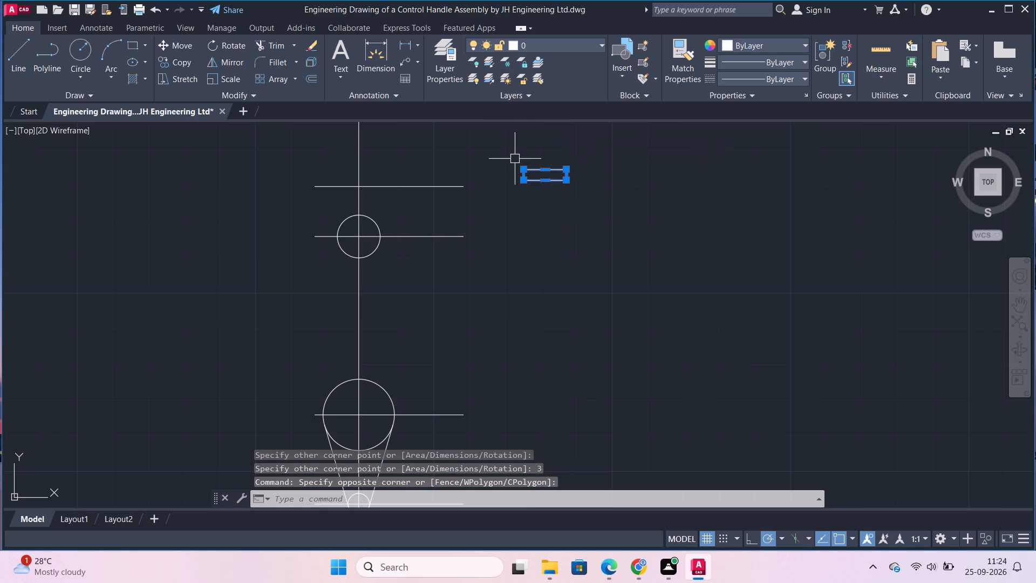
key(Return)
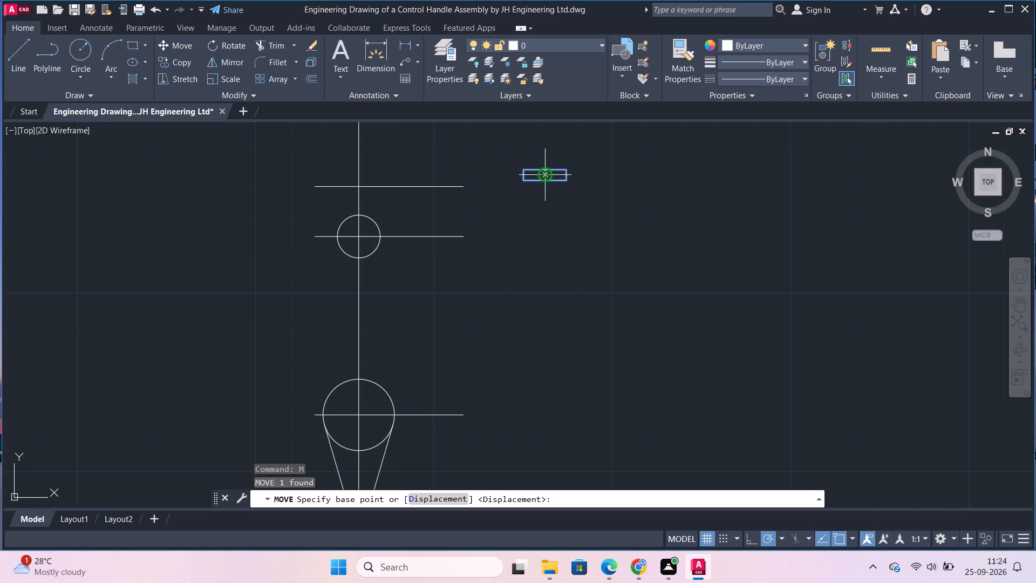
scroll(548, 179, up, 1)
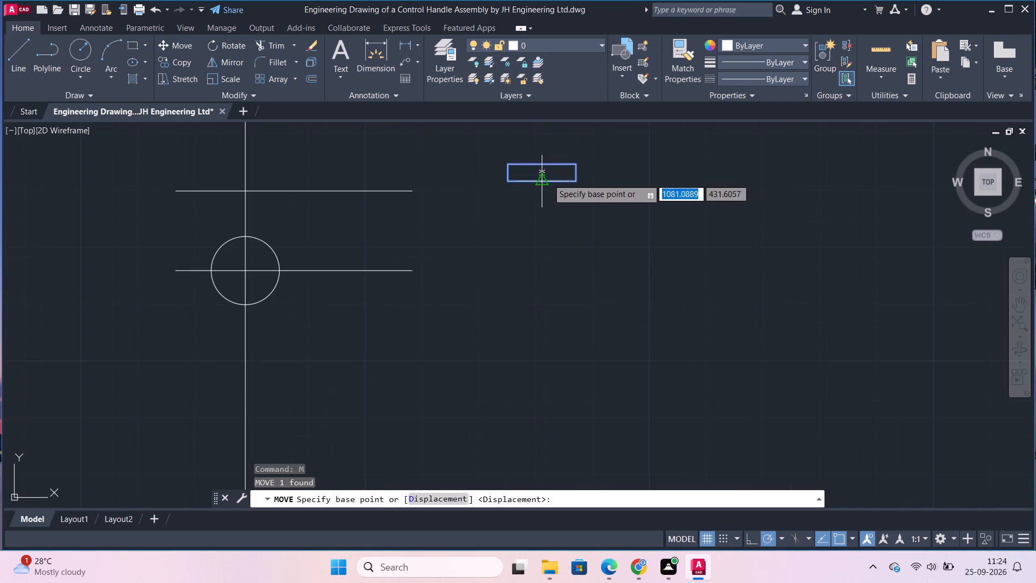
click(548, 181)
scroll(294, 207, down, 1)
middle_drag(339, 207, 466, 204)
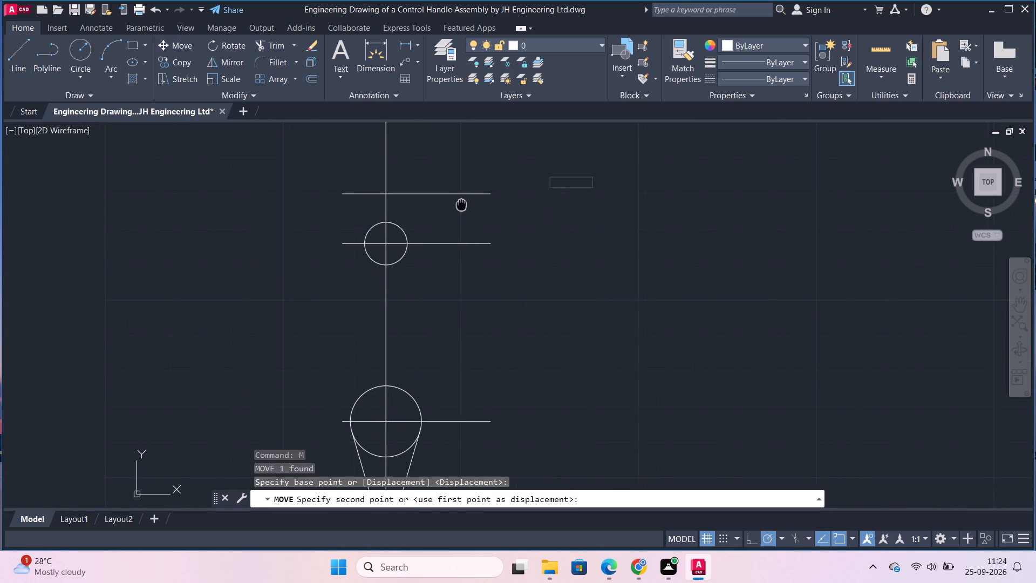
middle_drag(466, 204, 468, 204)
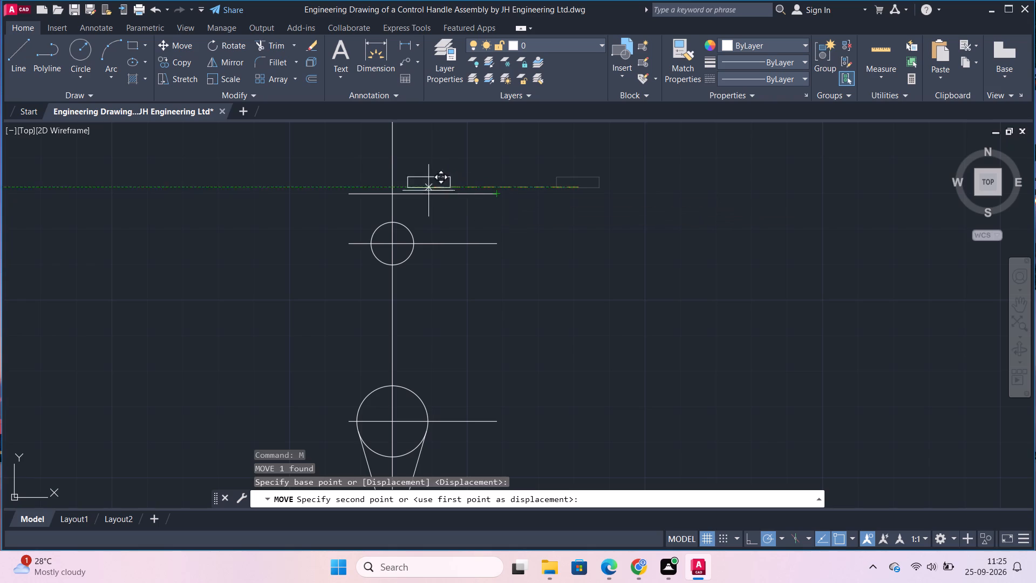
scroll(395, 195, up, 2)
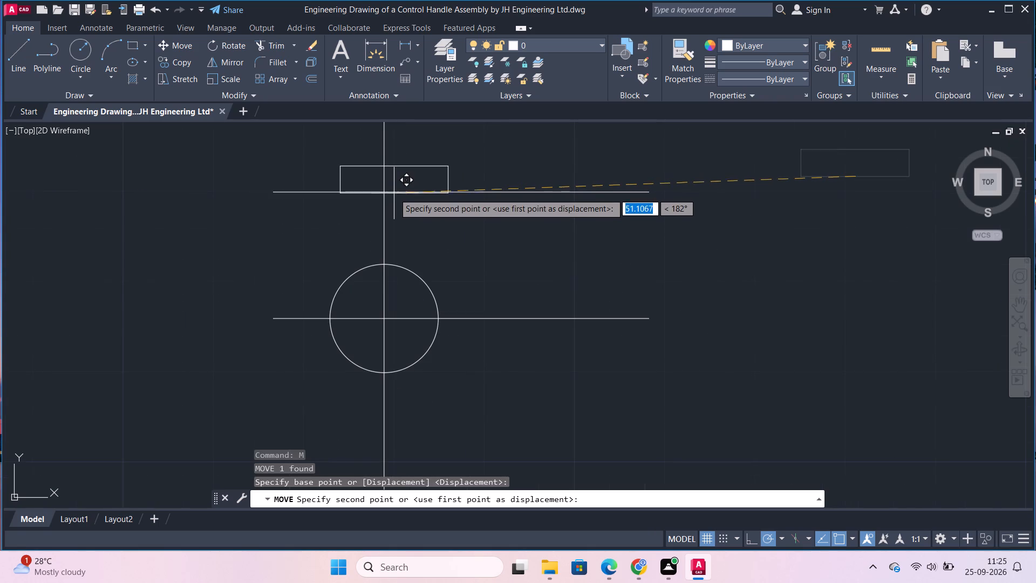
click(387, 191)
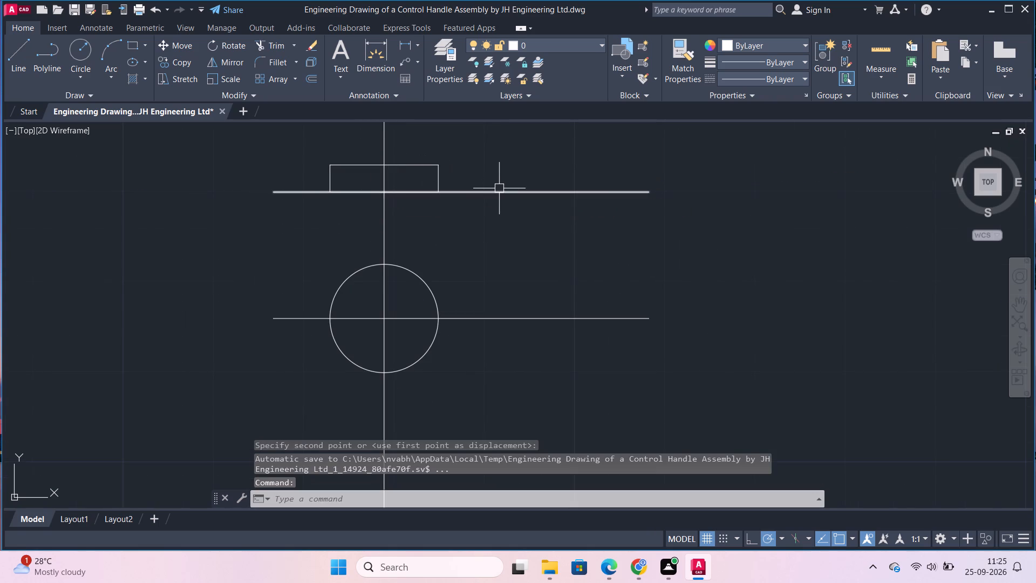
key(Escape)
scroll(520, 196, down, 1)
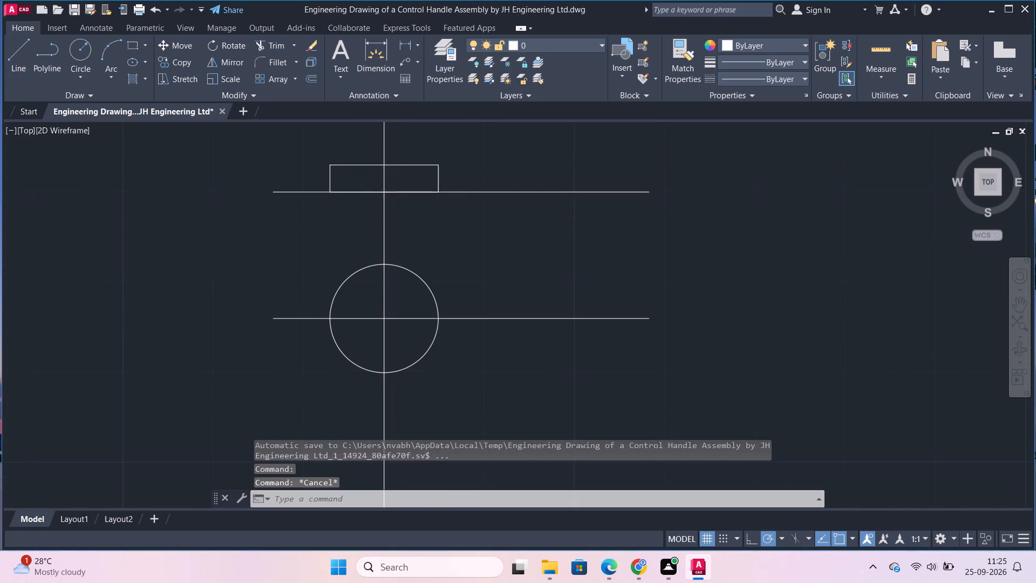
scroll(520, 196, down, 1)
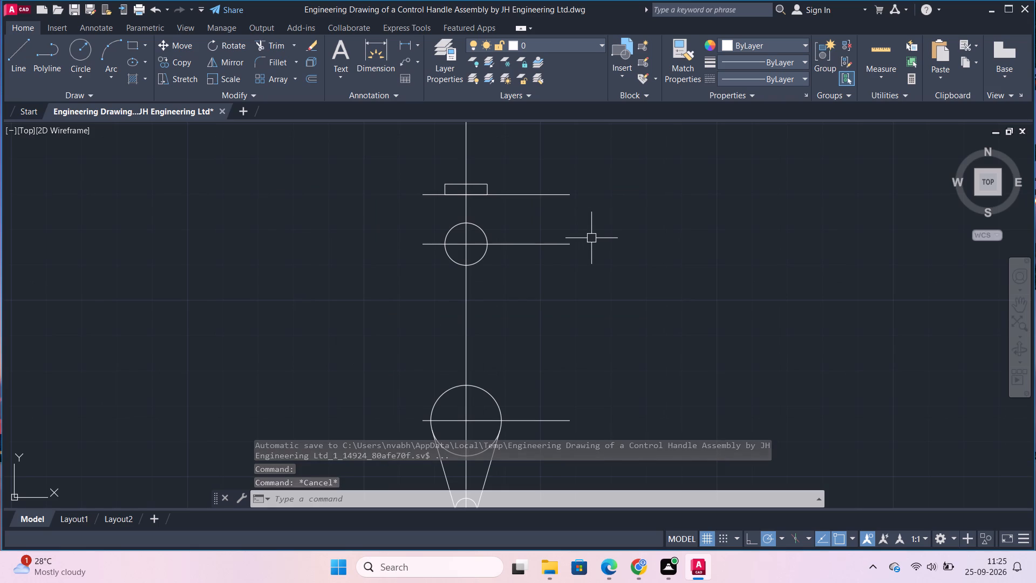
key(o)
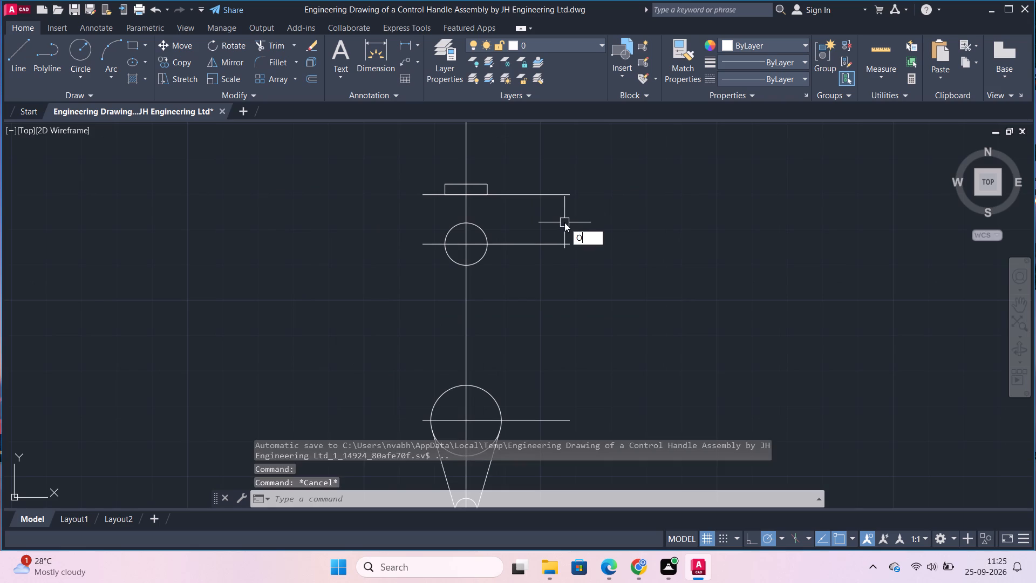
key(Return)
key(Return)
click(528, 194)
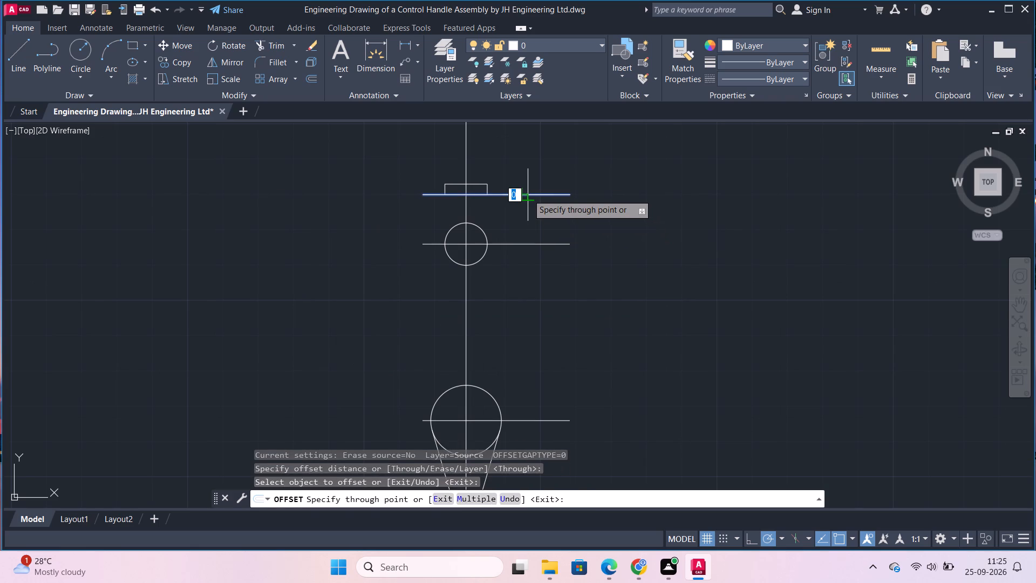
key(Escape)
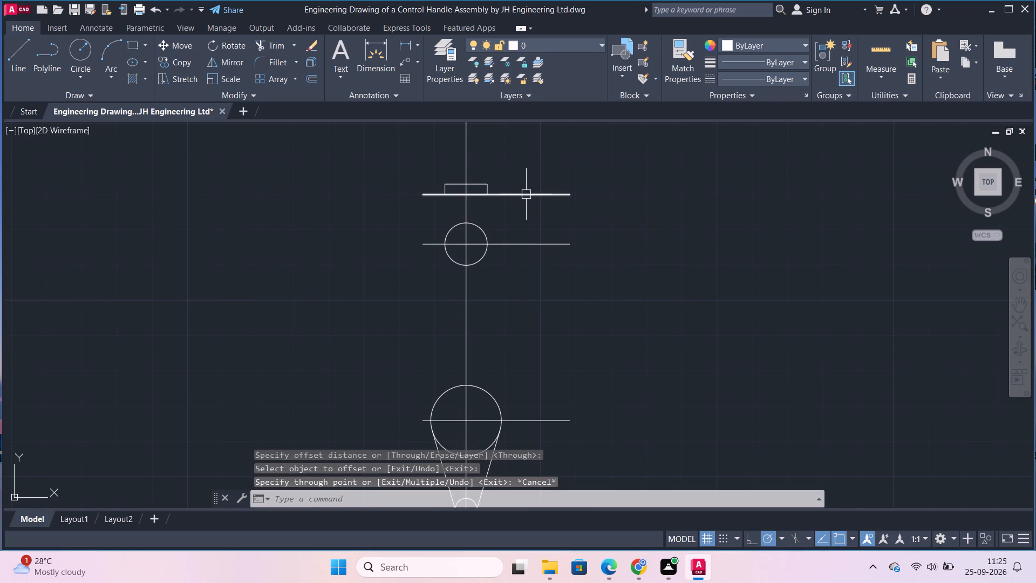
Offset the horizontal line under the 12 by 3 rectangle upward by 35.
scroll(526, 194, up, 1)
key(o)
key(Return)
key(Return)
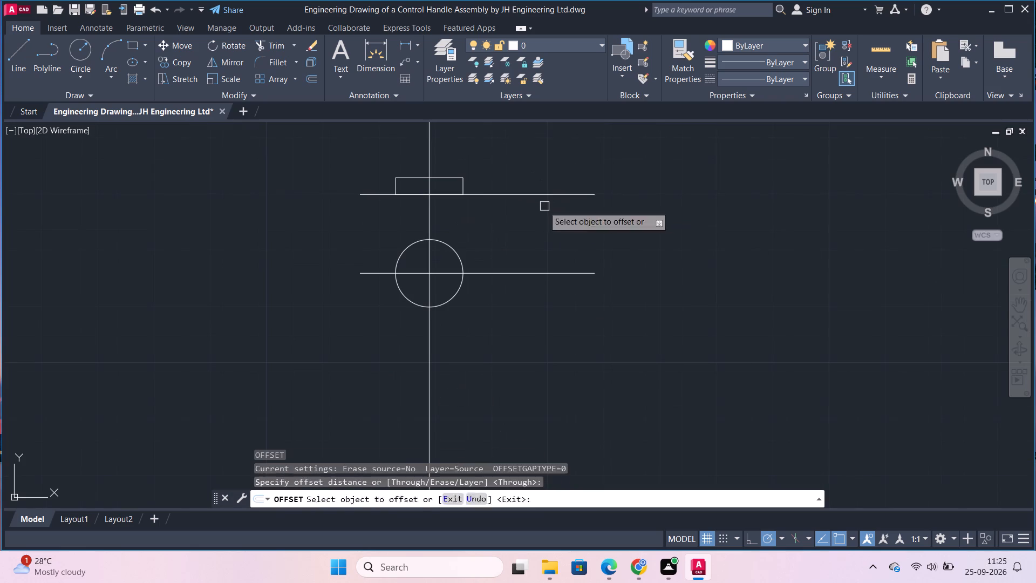
click(519, 197)
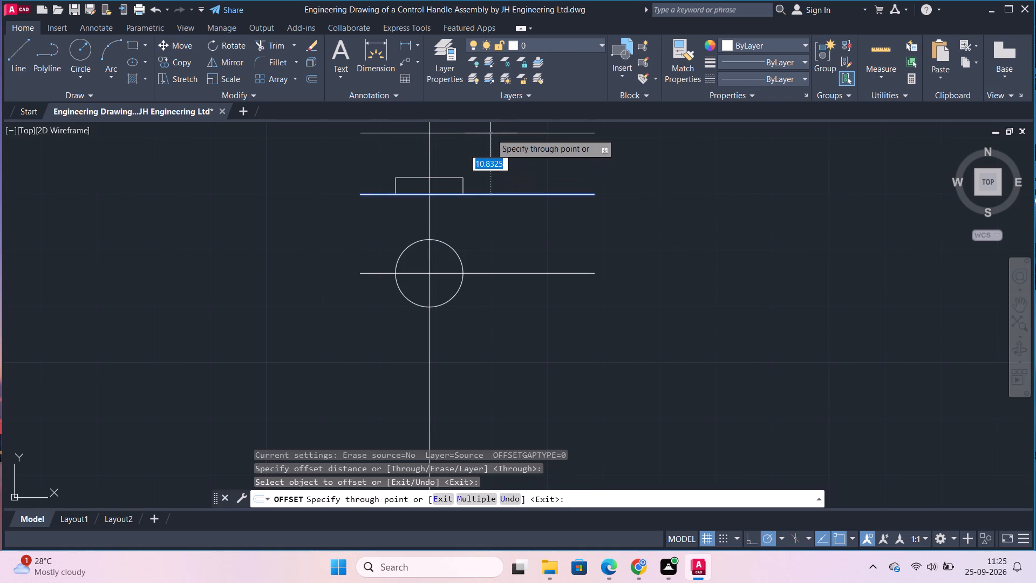
text(35)
key(Return)
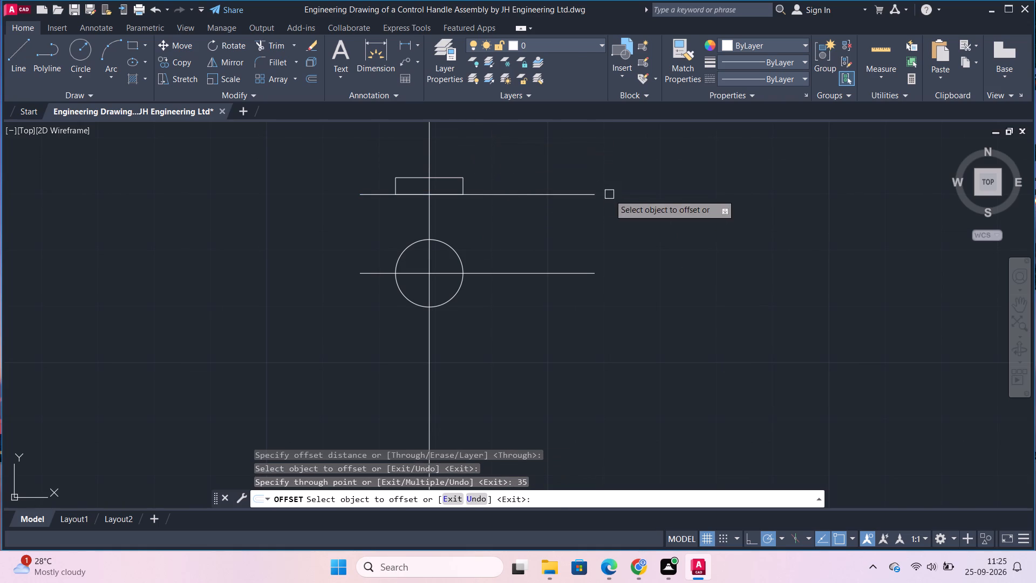
scroll(609, 195, down, 3)
middle_drag(609, 190, 595, 279)
scroll(575, 221, up, 1)
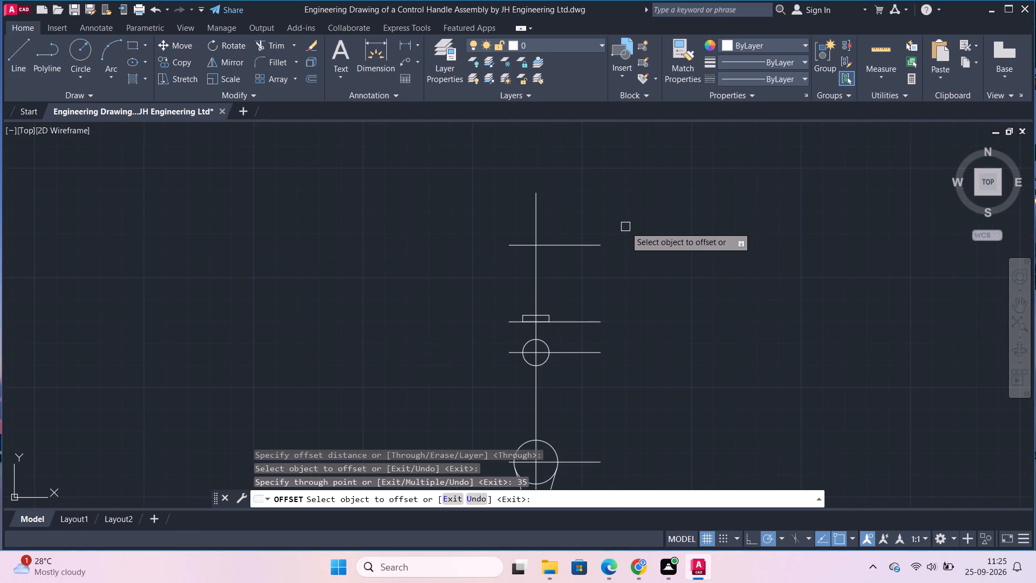
key(Escape)
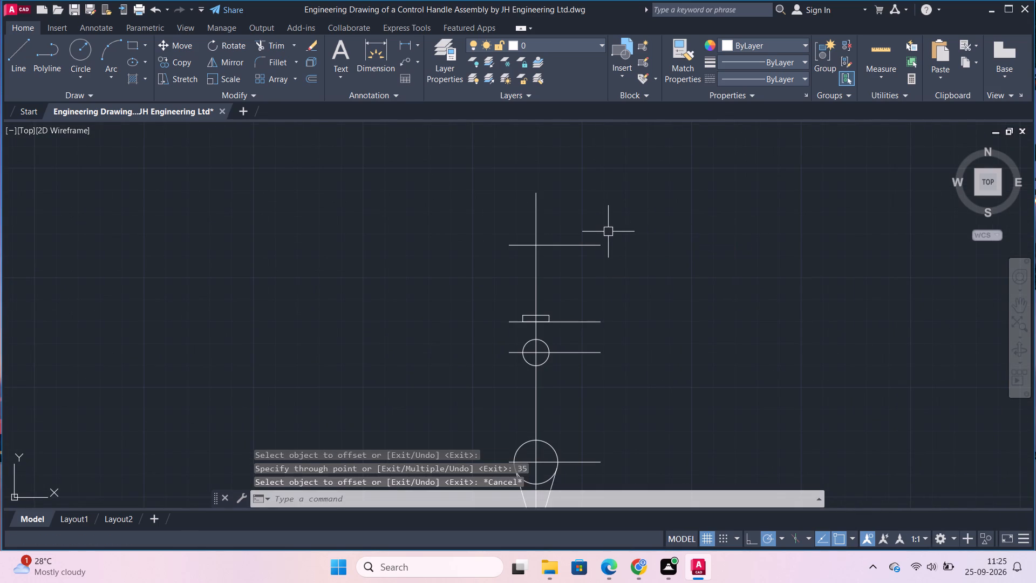
Offset the vertical centre line by 8 to each side.
key(o)
key(Return)
key(Return)
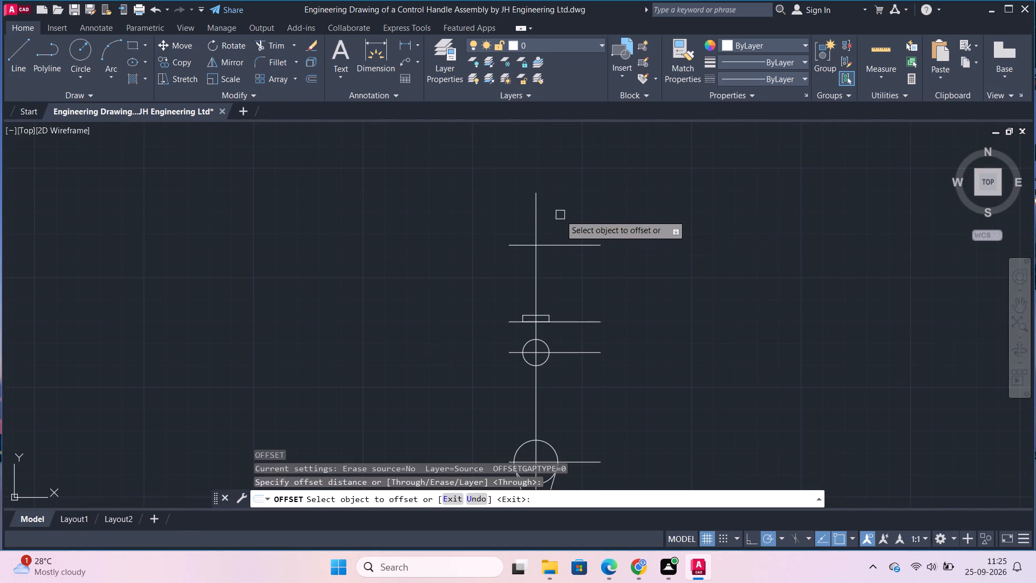
click(536, 218)
key(8)
key(Return)
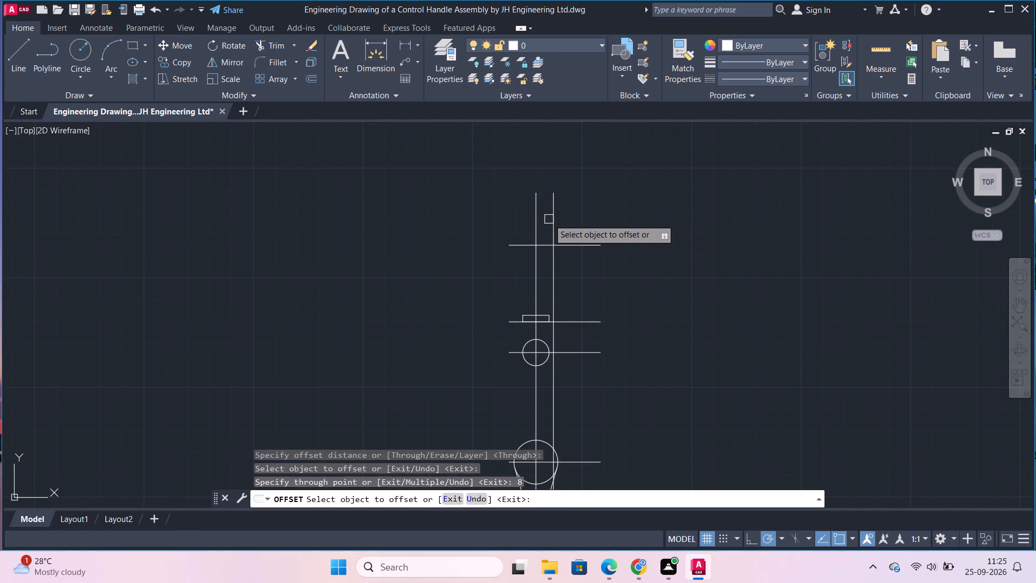
click(536, 221)
key(8)
key(Return)
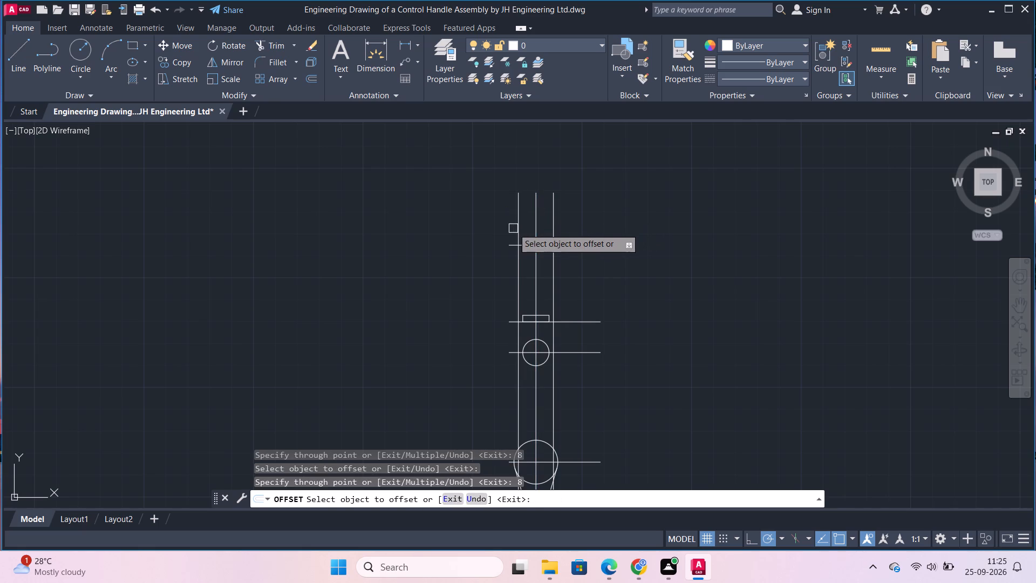
key(Escape)
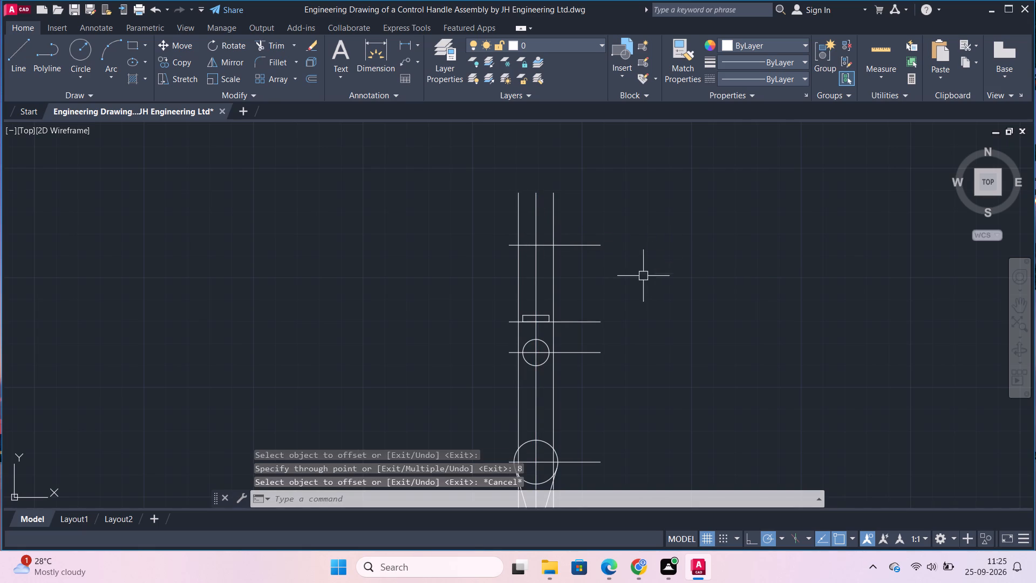
Offset the vertical centre line by 4.5 to each side.
scroll(514, 321, up, 2)
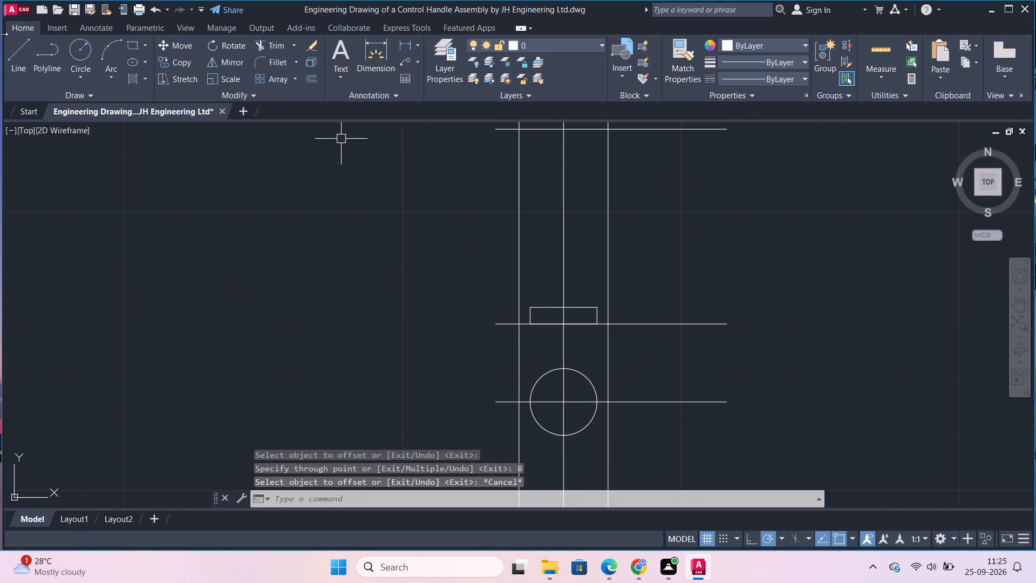
click(18, 53)
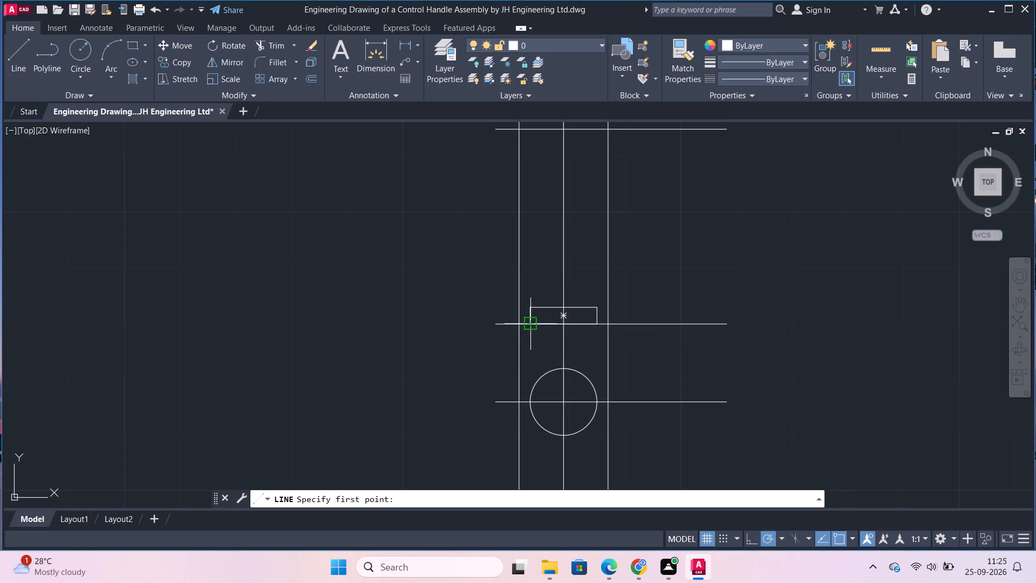
key(Escape)
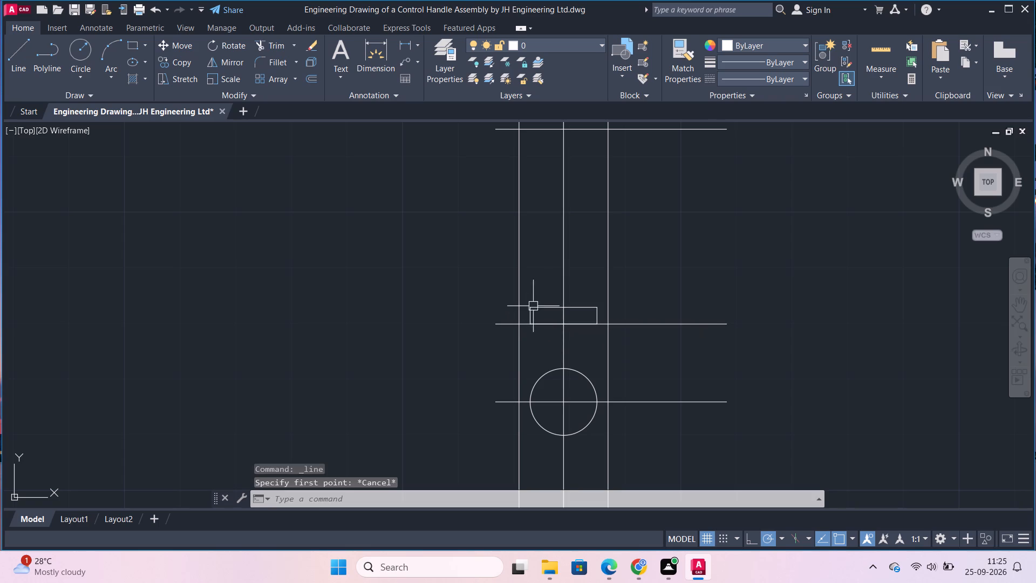
key(o)
key(Return)
key(Return)
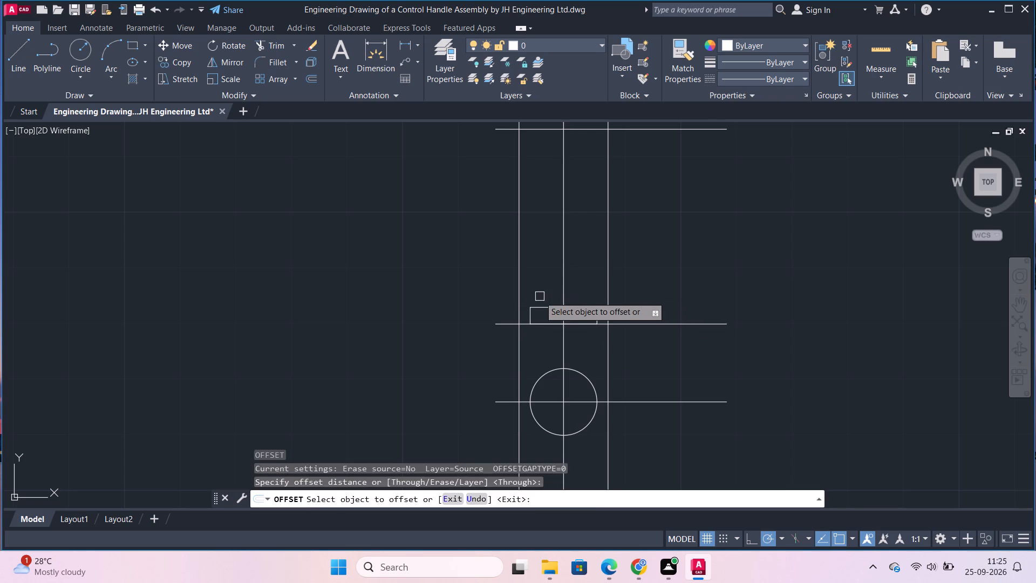
click(563, 288)
text(4.5)
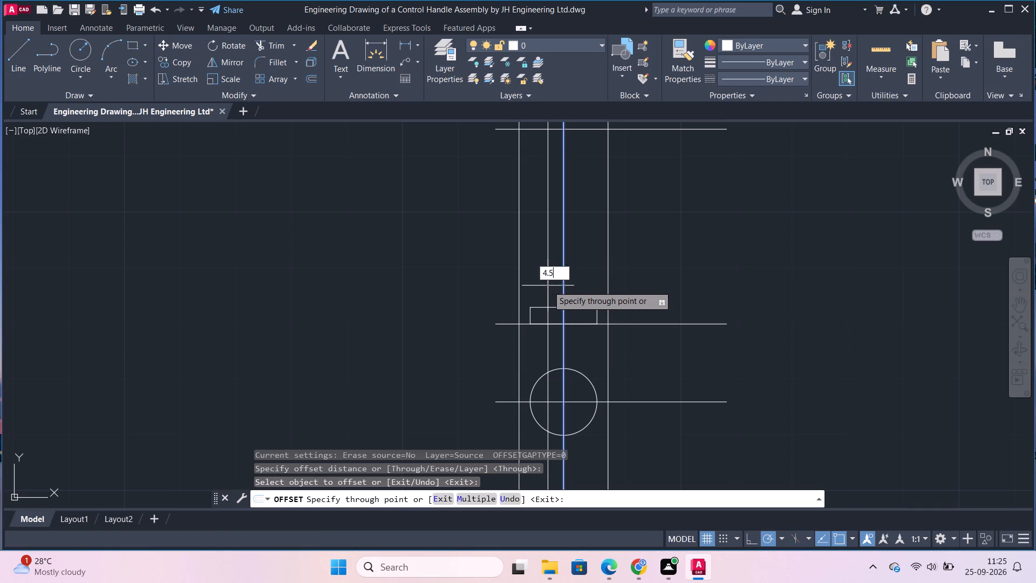
key(Return)
click(560, 283)
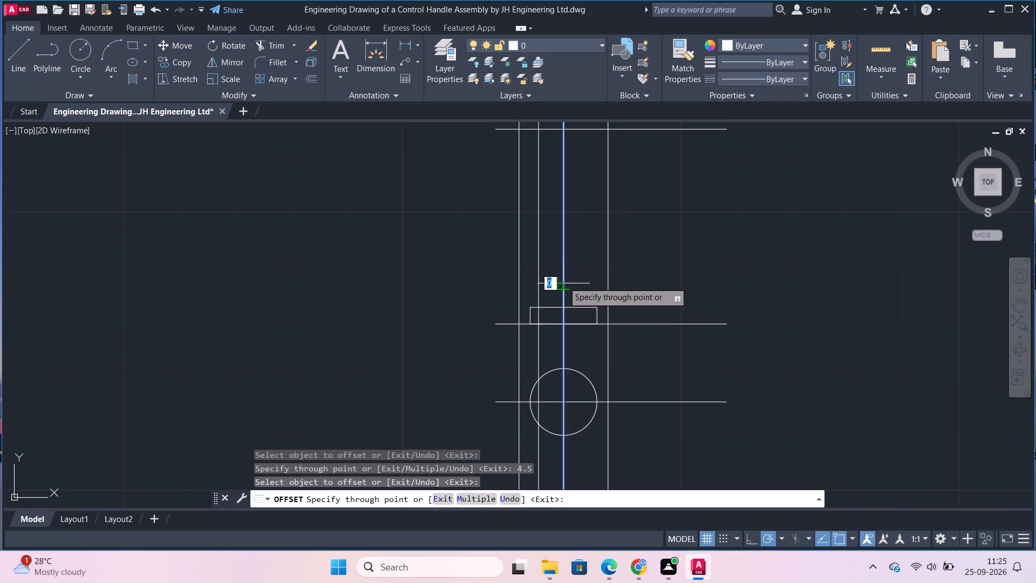
text(4.5)
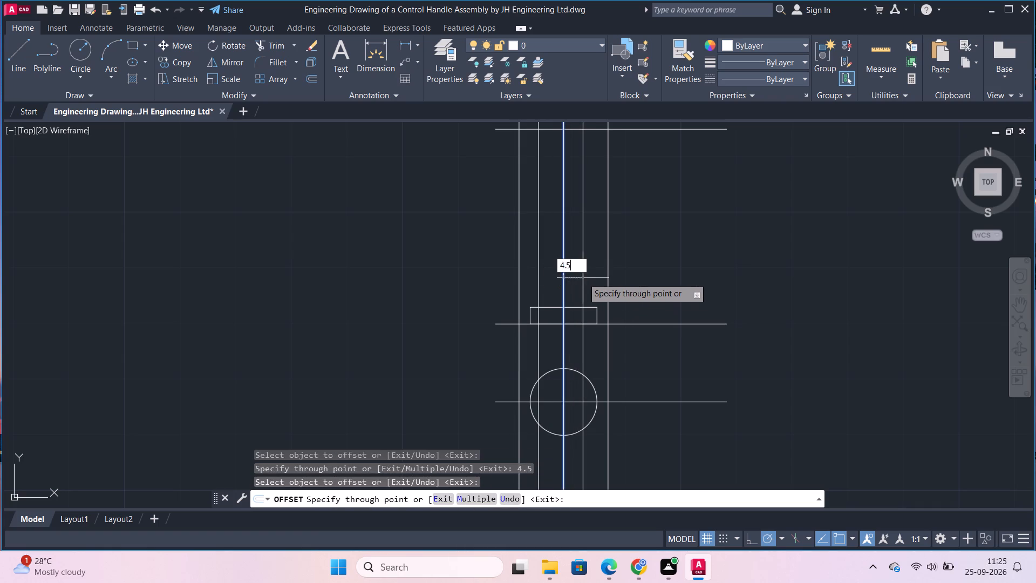
key(Return)
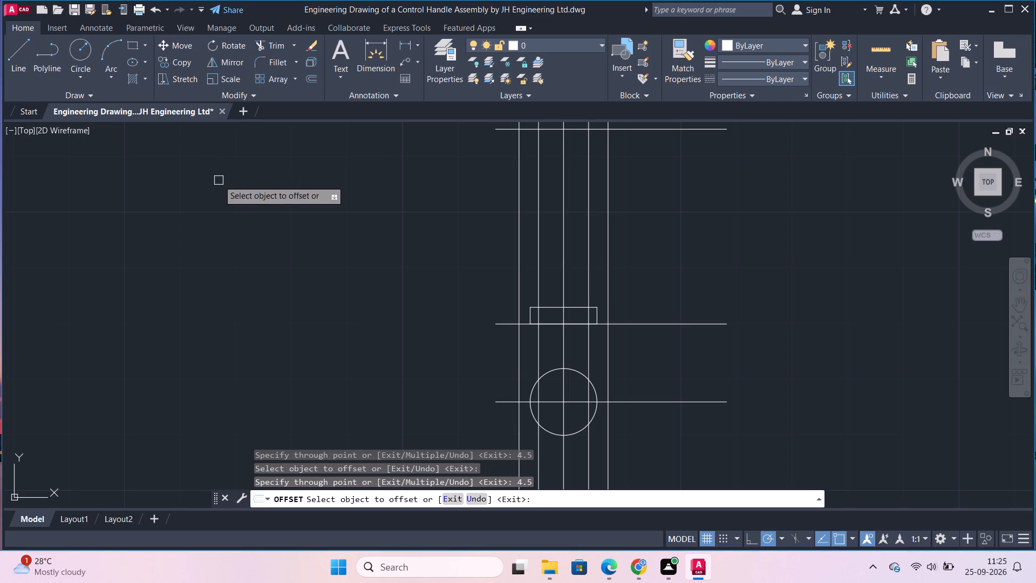
key(l)
key(Return)
key(Escape)
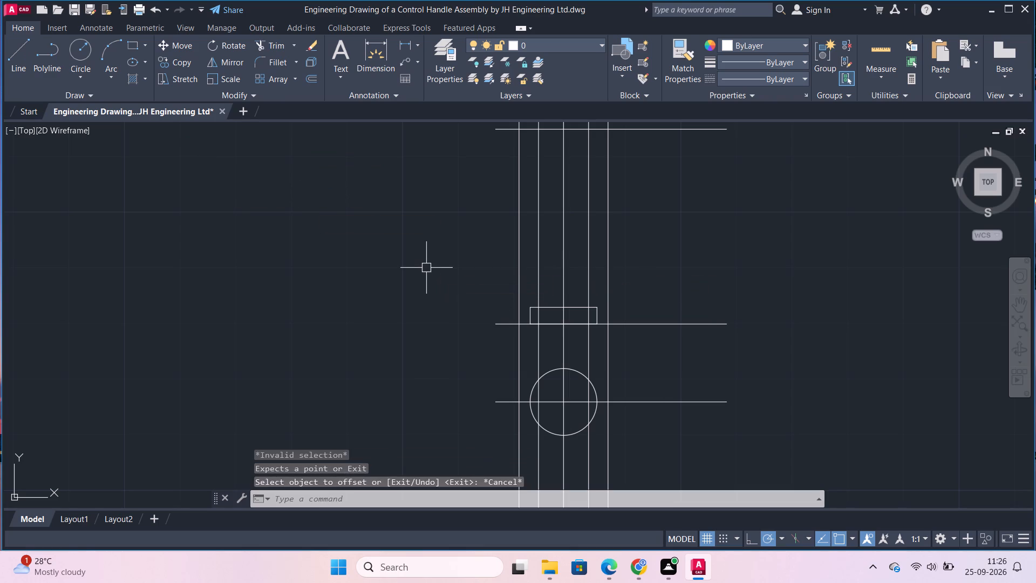
Draw two slanted lines from the 4.5 offsets on the rectangle's top edge to the 8 offsets on the topmost horizontal line.
key(l)
key(Return)
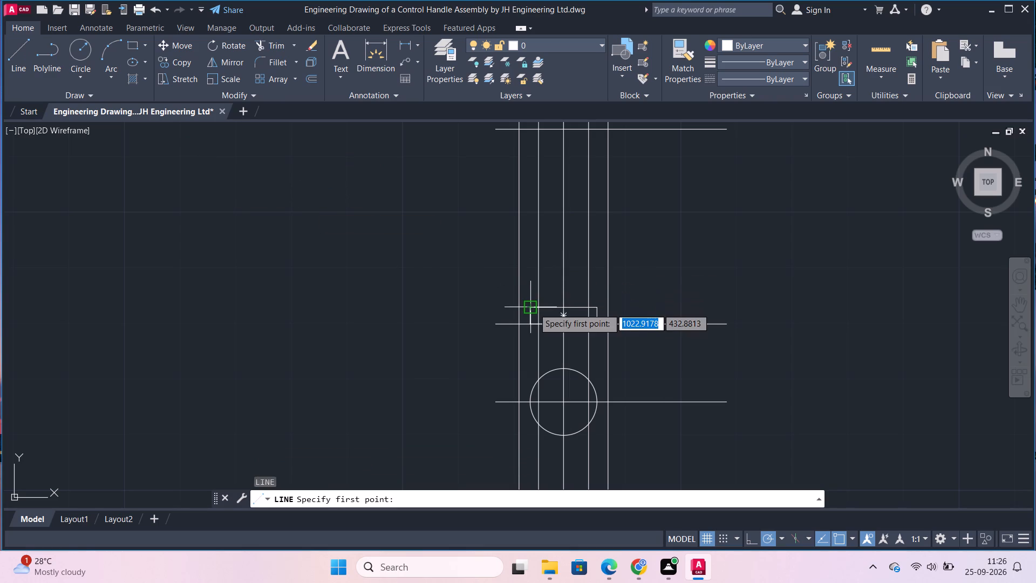
click(542, 305)
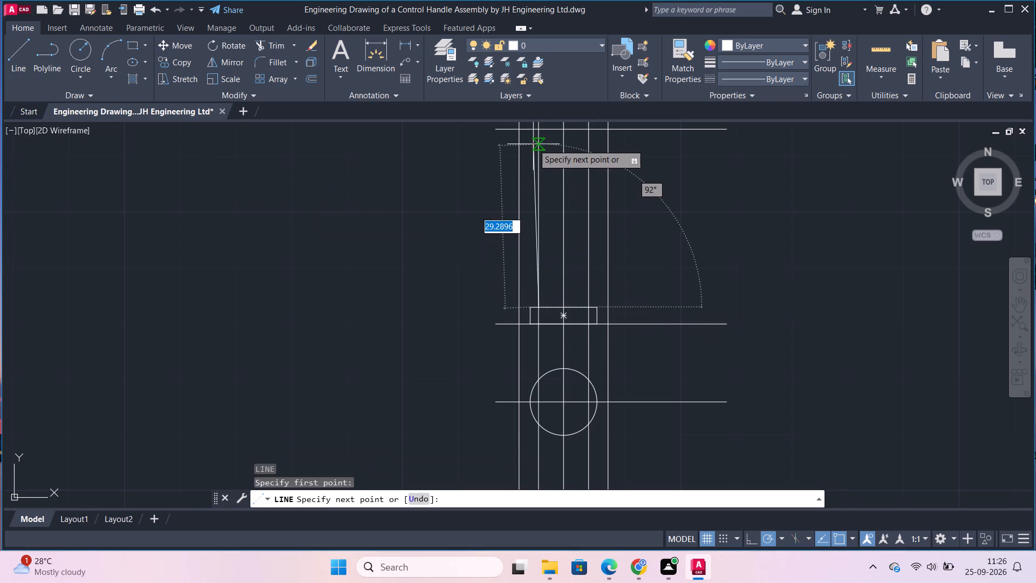
click(523, 135)
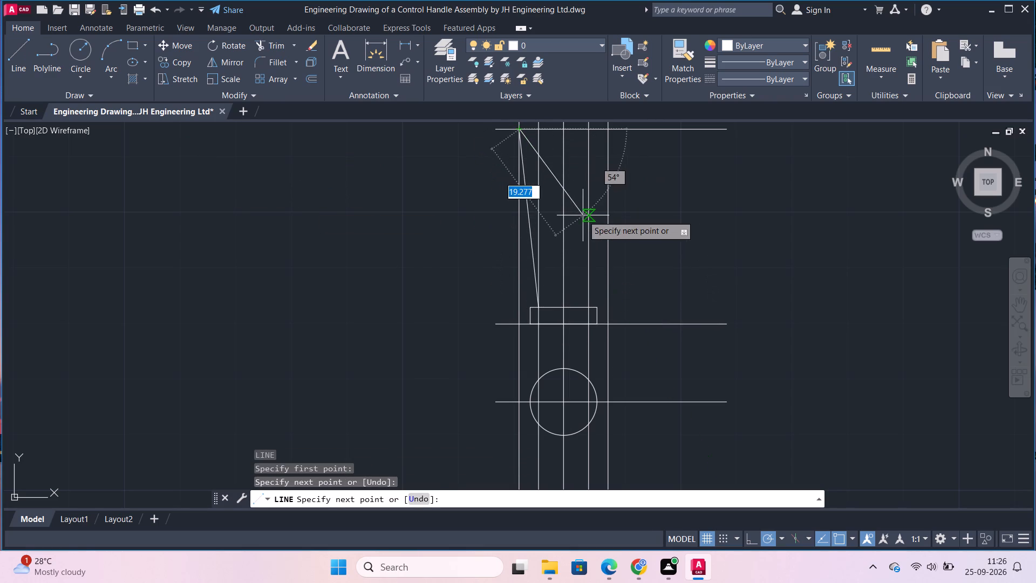
key(Escape)
key(space)
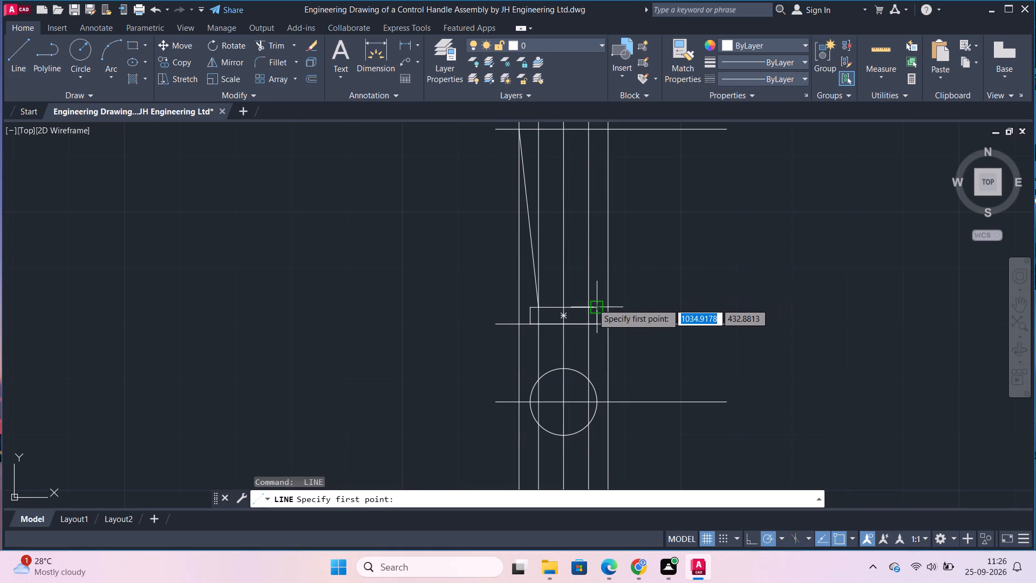
click(588, 303)
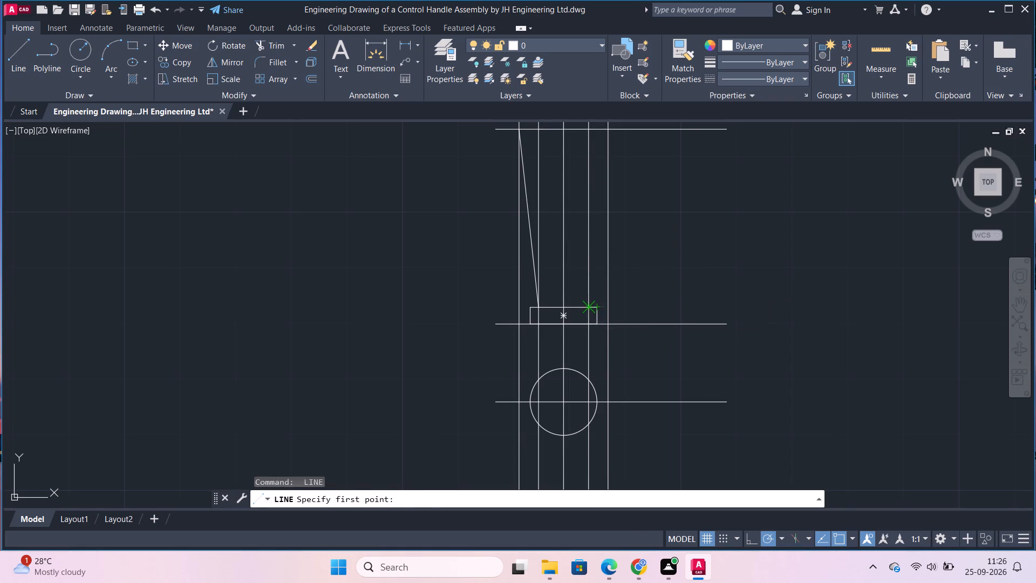
click(605, 134)
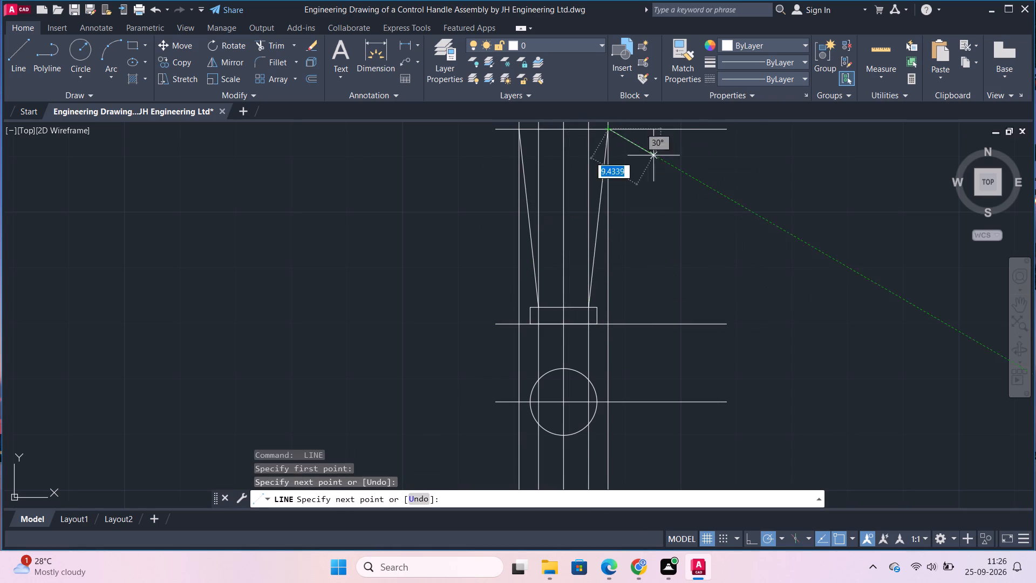
key(Escape)
Trim all the vertical lines' ends that extend above the topmost horizontal line.
middle_drag(689, 281, 699, 311)
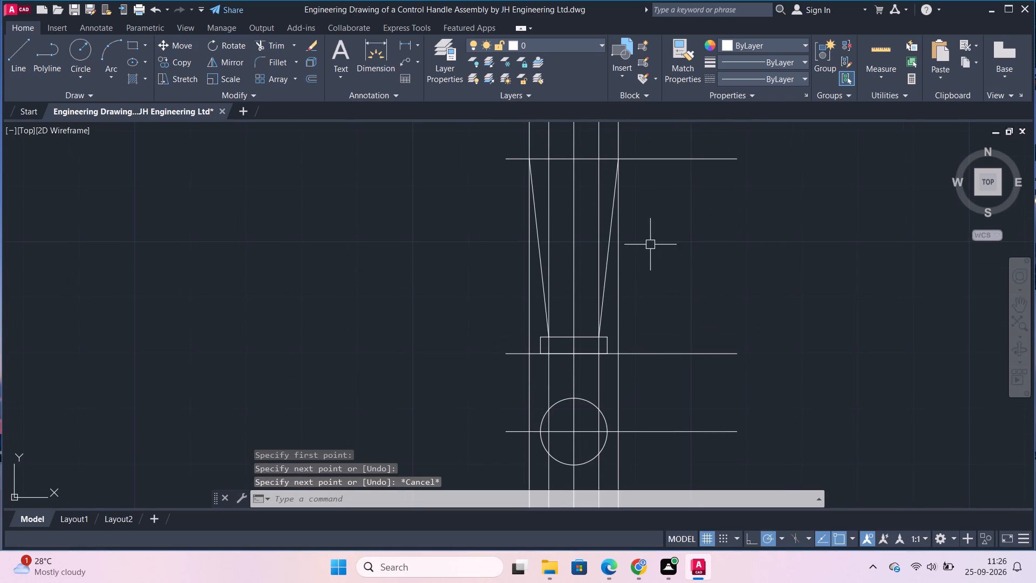
middle_click(672, 308)
text(TR)
key(Return)
drag(638, 141, 460, 145)
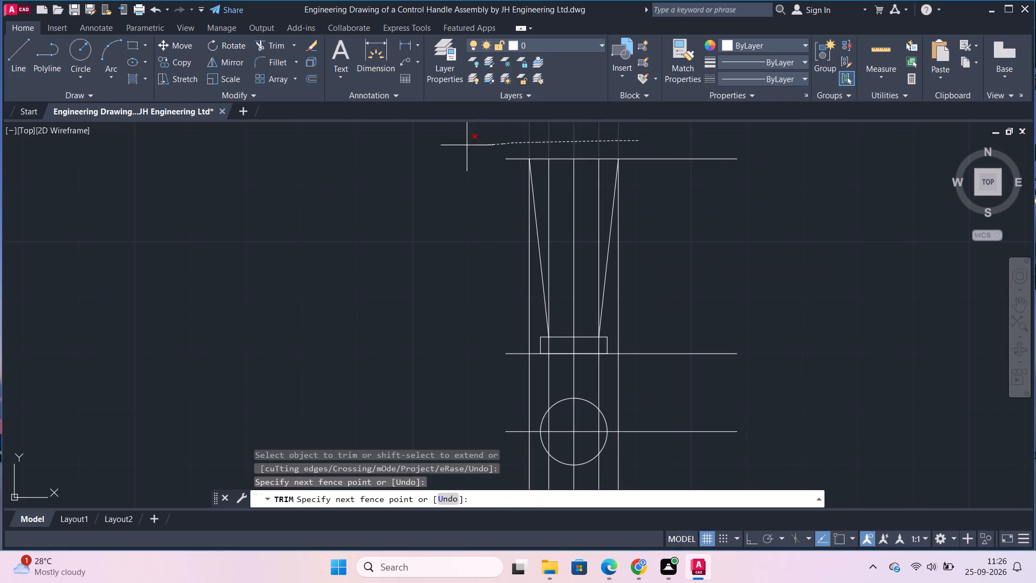
drag(460, 145, 453, 146)
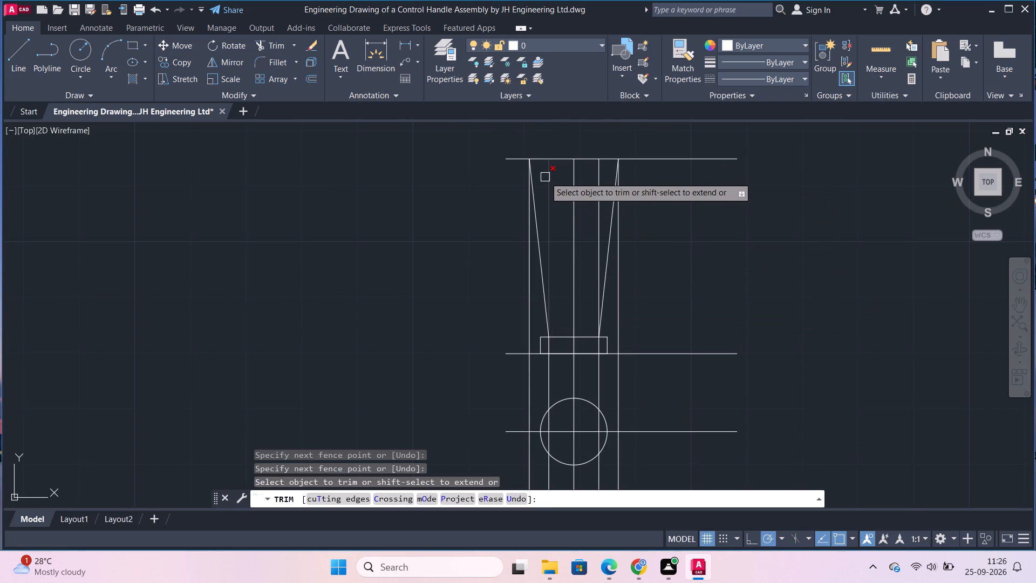
Trim the outer offset lines above the rectangle's base line, and the inner ones down to the circle below it, keeping the centre line.
click(545, 177)
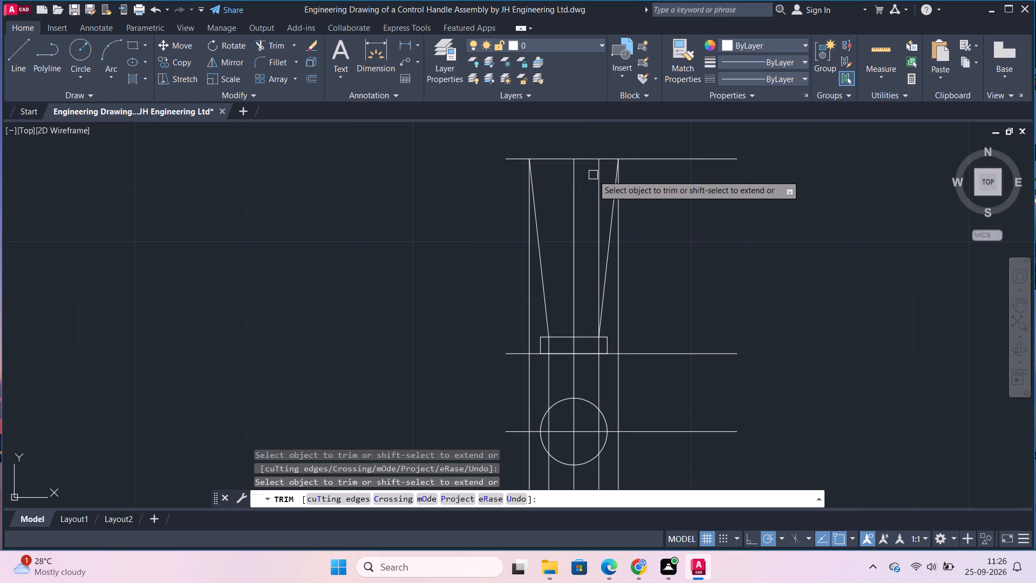
click(596, 193)
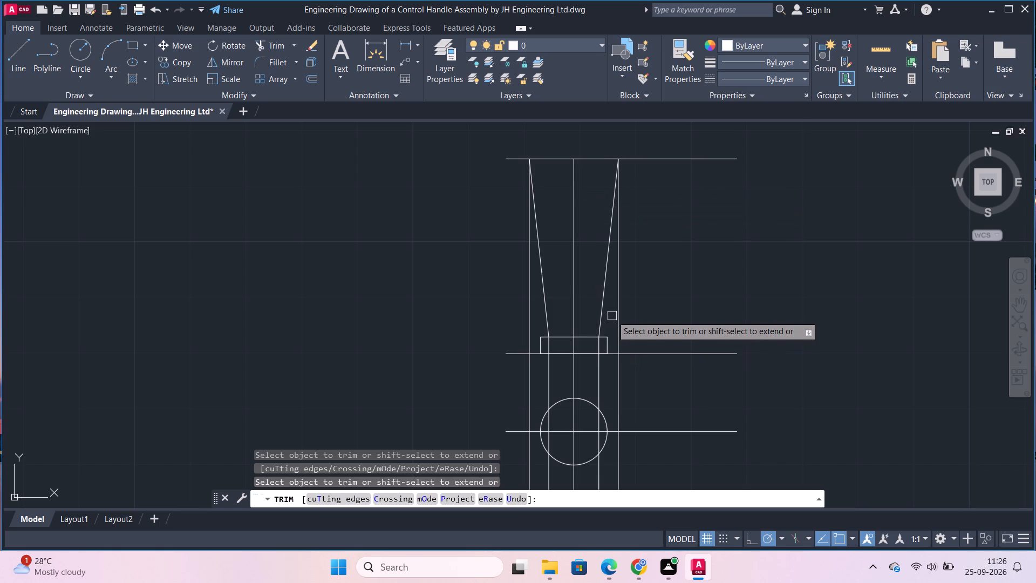
click(622, 309)
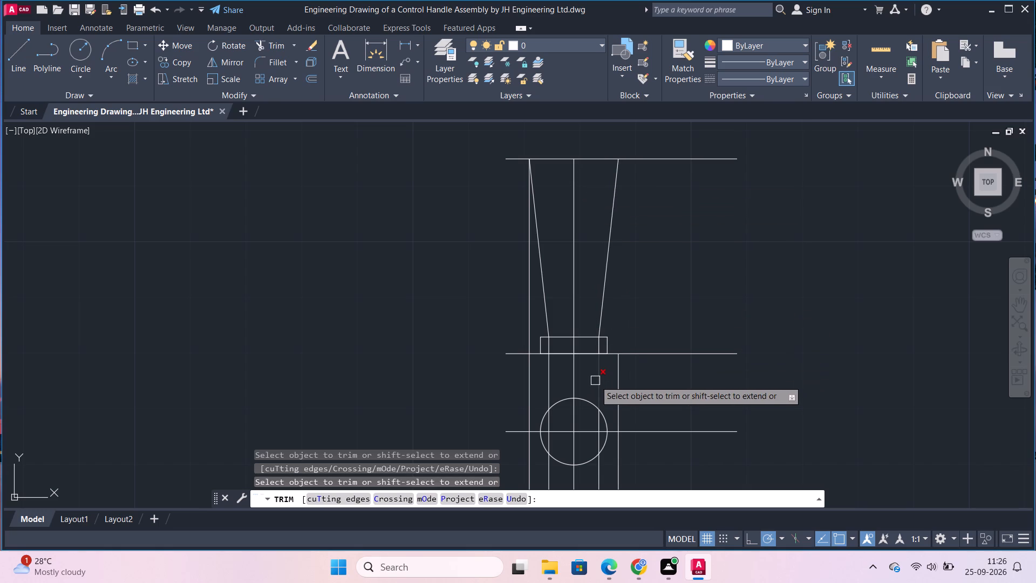
click(595, 378)
click(552, 382)
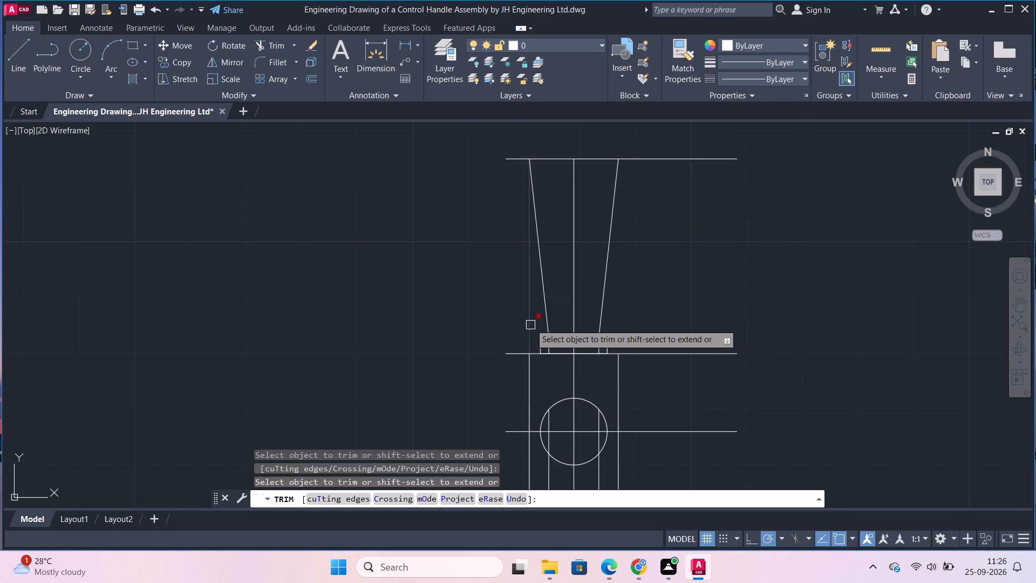
click(530, 323)
scroll(596, 349, up, 1)
click(522, 340)
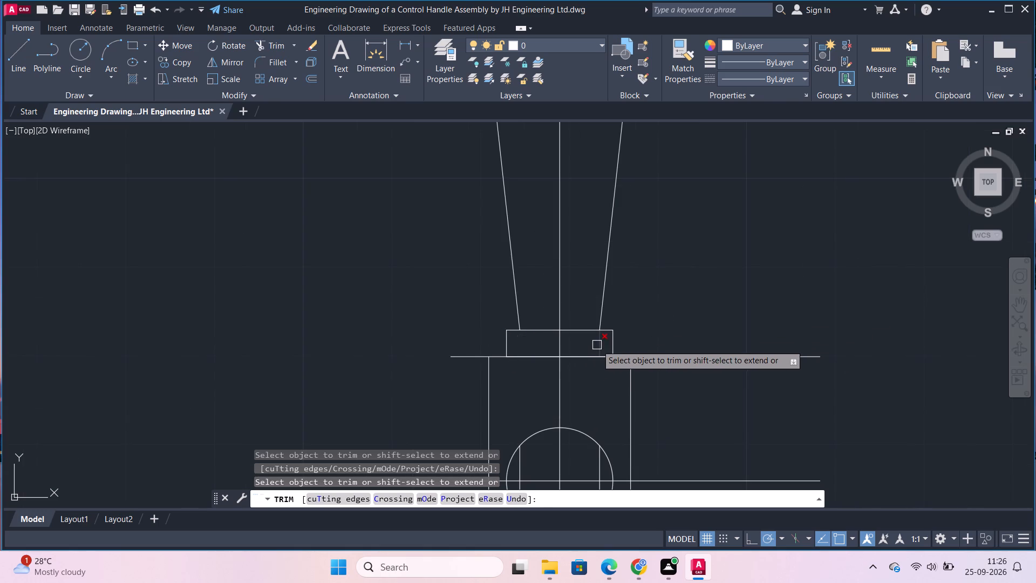
click(597, 345)
scroll(649, 281, down, 2)
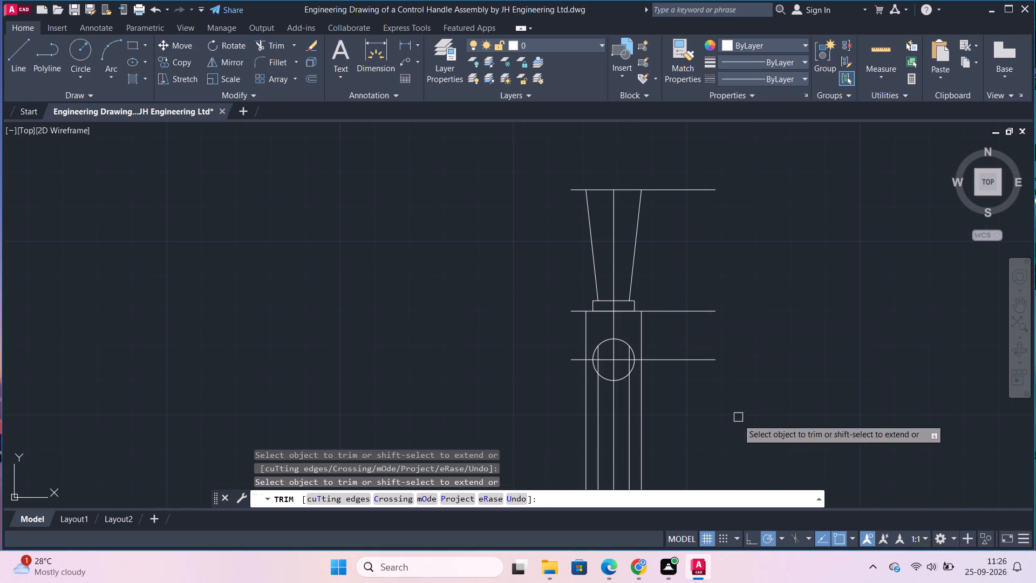
middle_drag(728, 421, 720, 337)
key(Escape)
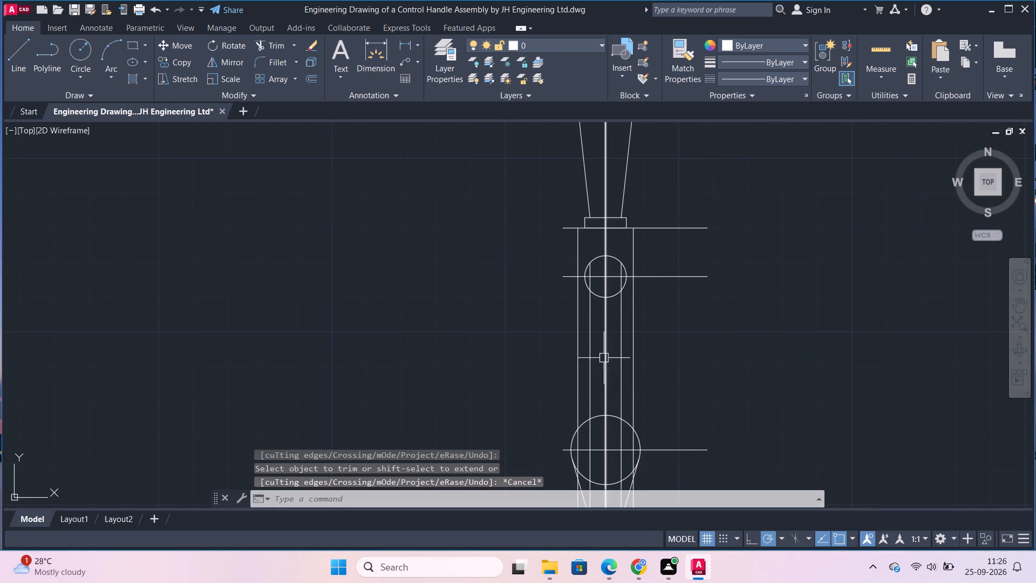
Erase the remaining lower parts of the two inner vertical offset lines.
click(590, 353)
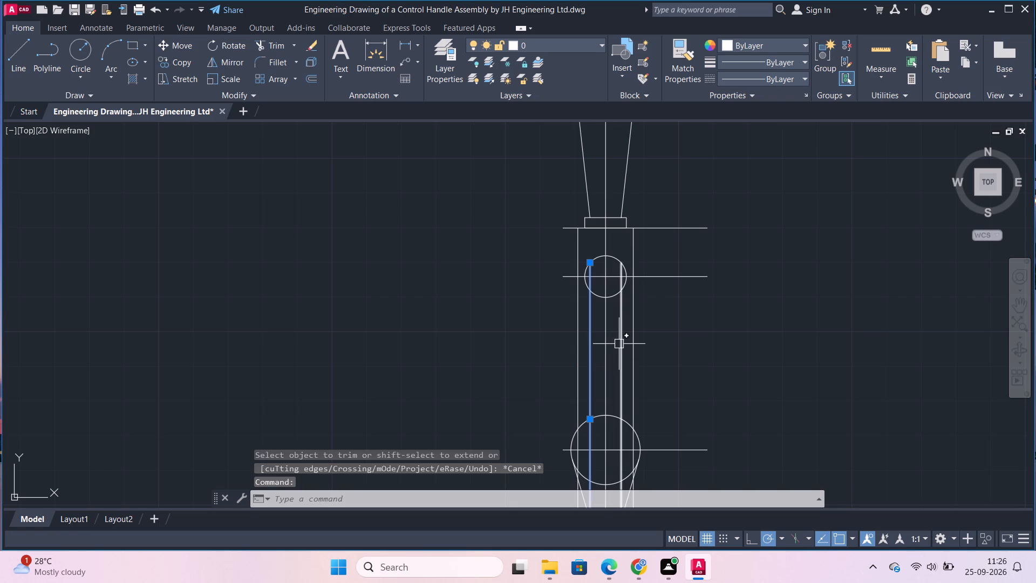
click(619, 344)
key(e)
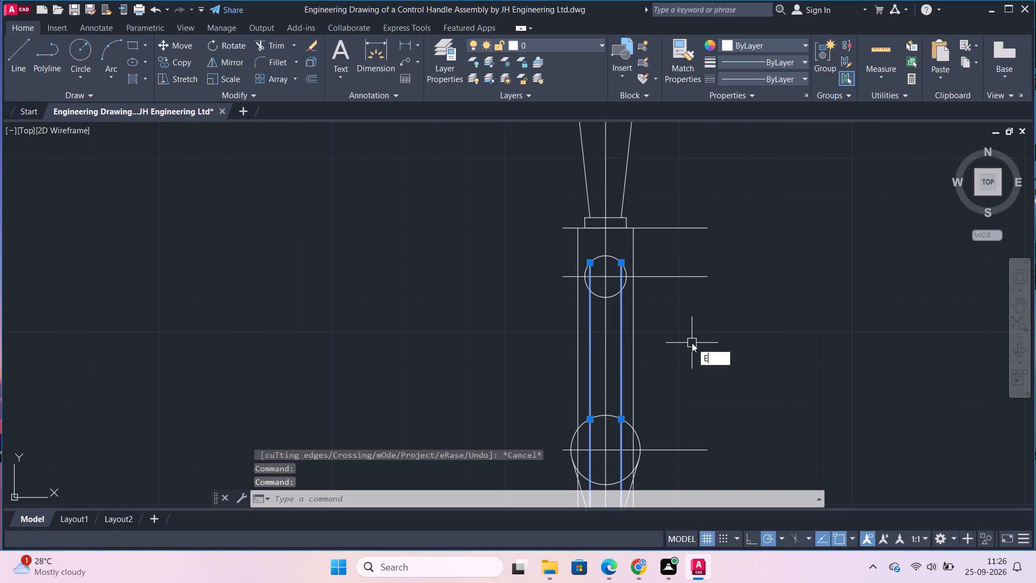
key(Return)
Trim the two outer vertical offset lines between the upper and large circles, plus the left one's ends above and below.
scroll(690, 349, down, 2)
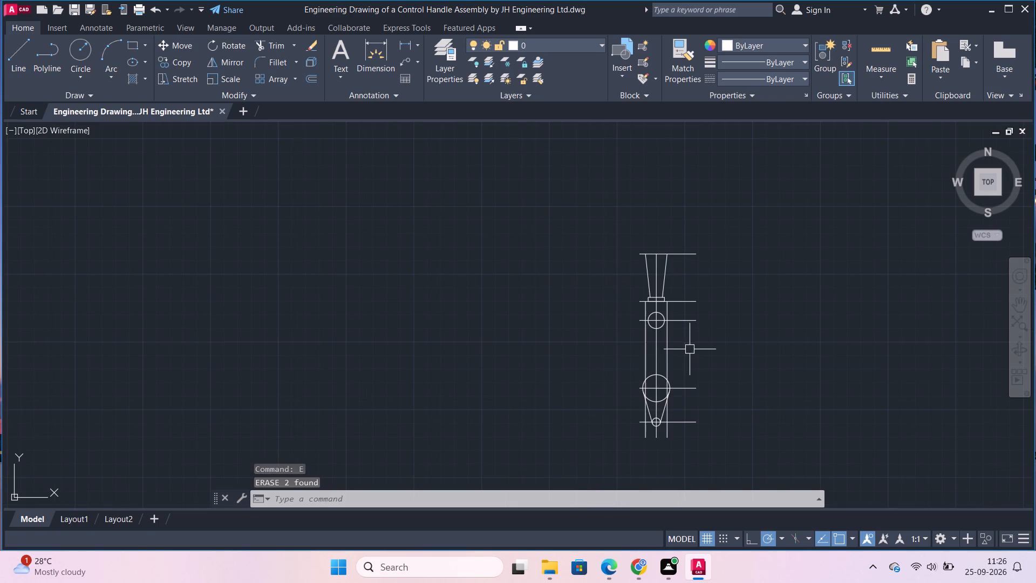
middle_drag(688, 389, 683, 317)
scroll(662, 357, up, 2)
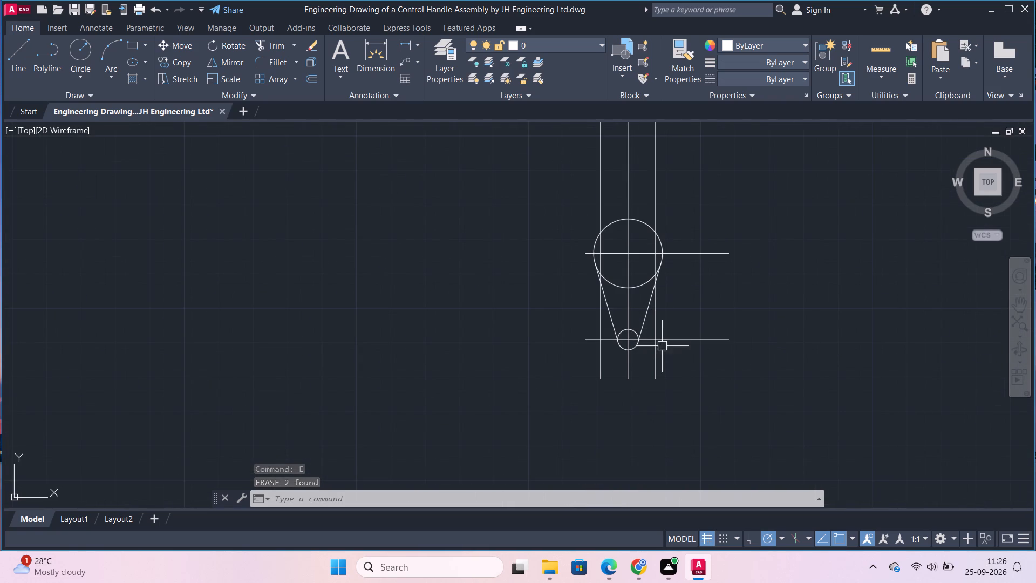
text(TR)
key(Return)
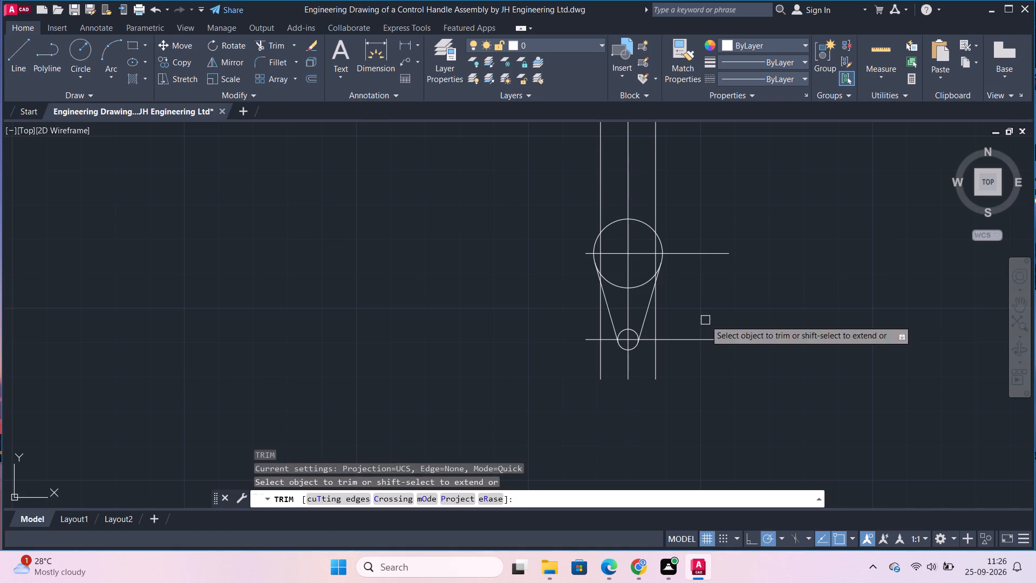
scroll(693, 243, down, 1)
middle_drag(706, 196, 642, 296)
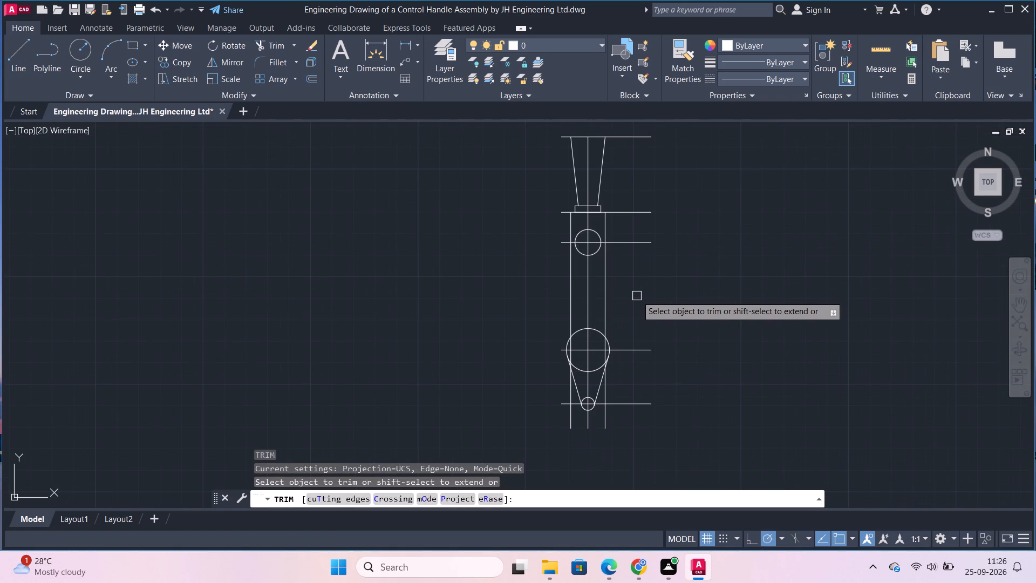
click(575, 275)
click(574, 220)
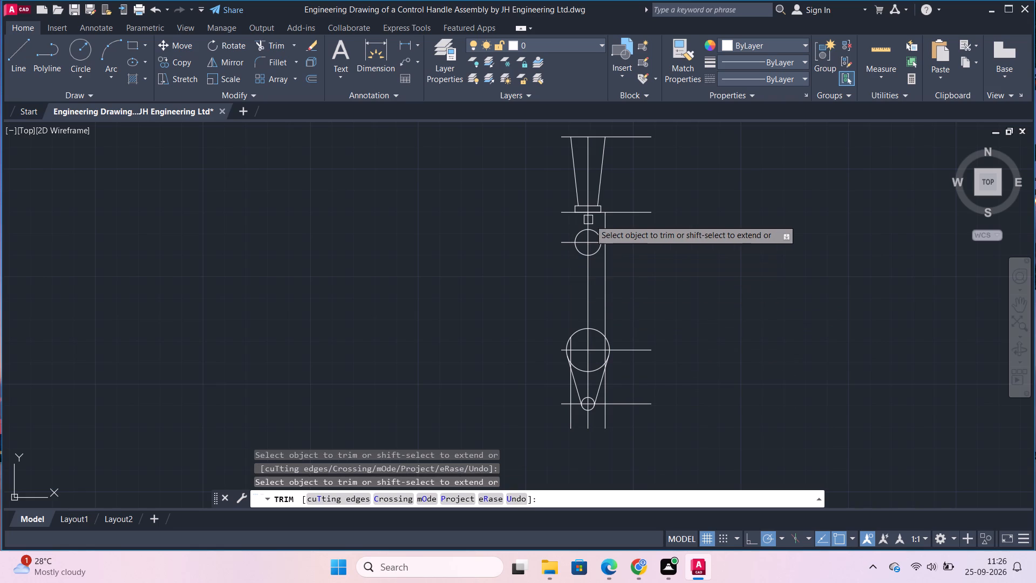
click(599, 220)
click(599, 220)
click(603, 219)
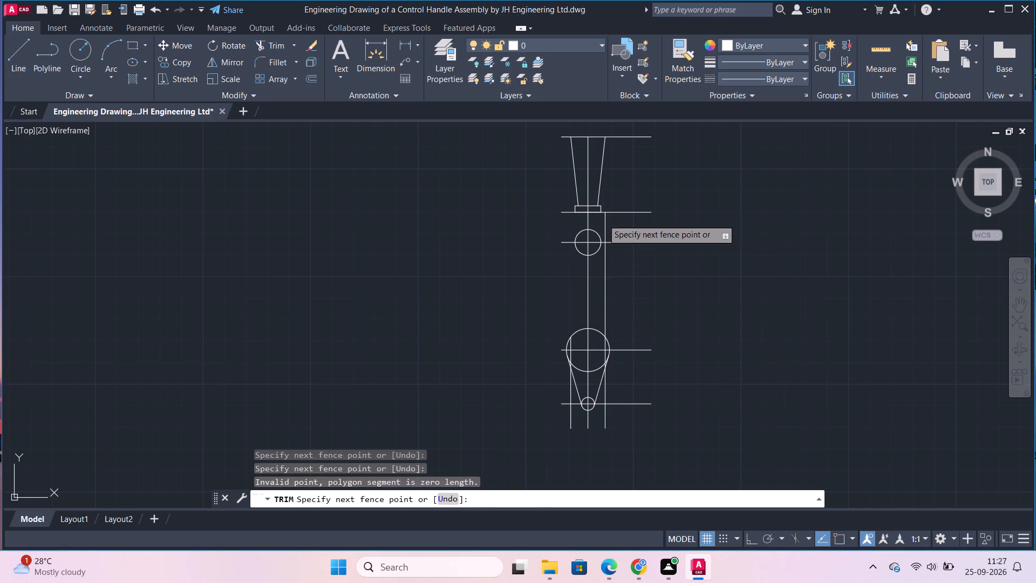
click(604, 260)
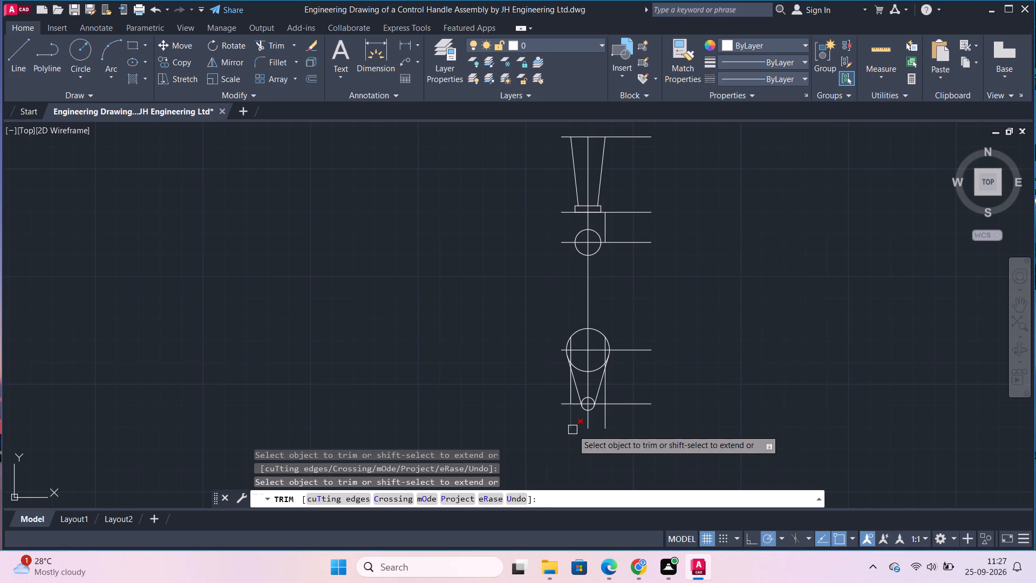
click(572, 430)
key(Escape)
Erase the remaining lower parts of the two outer vertical offset lines beside the large circle.
click(569, 397)
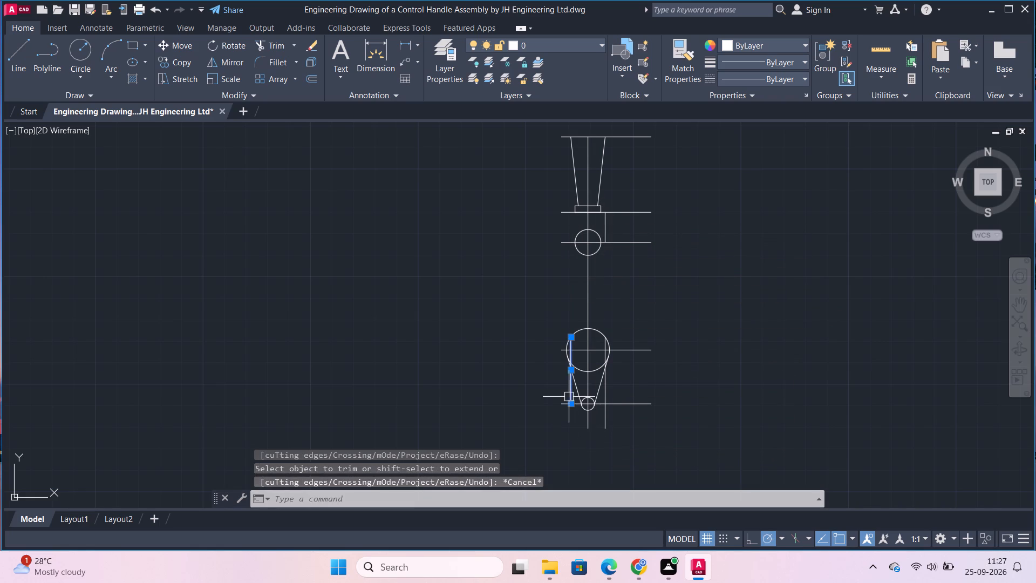
click(609, 396)
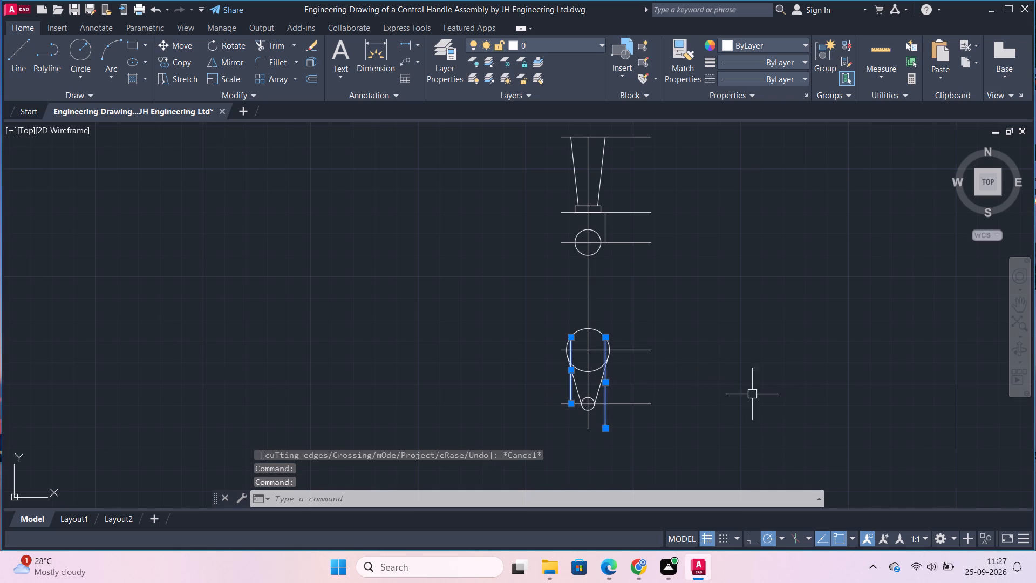
key(e)
key(Return)
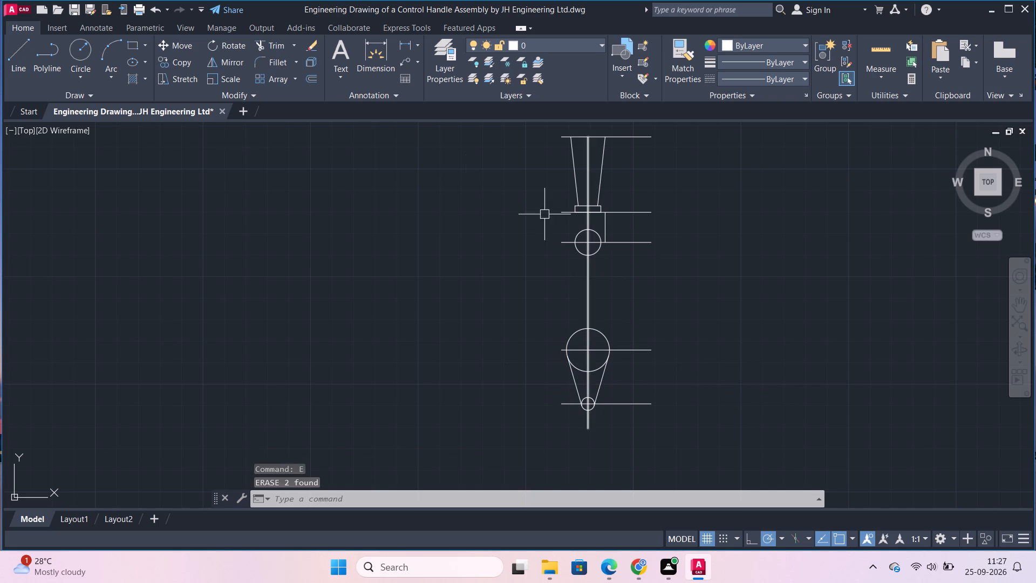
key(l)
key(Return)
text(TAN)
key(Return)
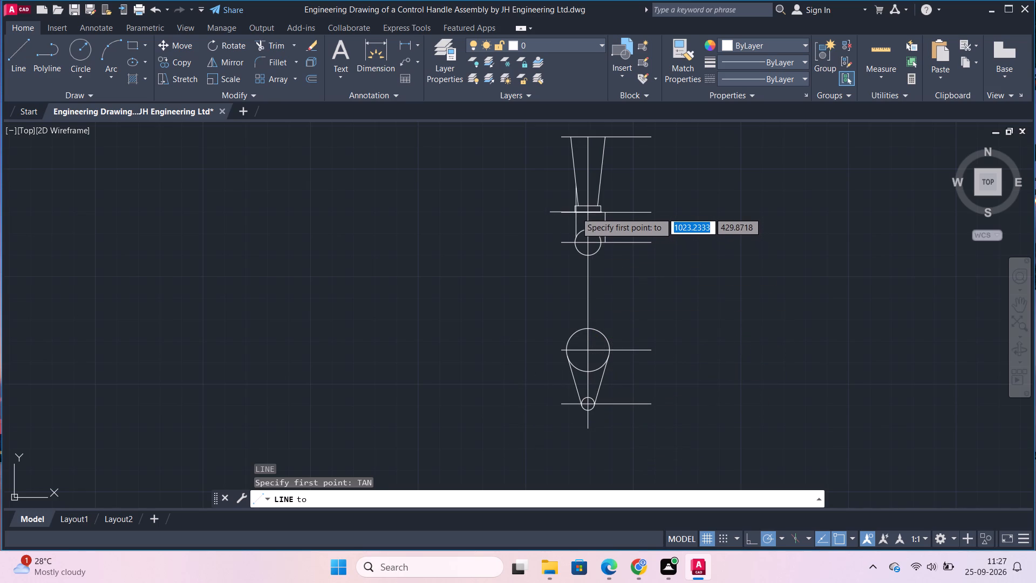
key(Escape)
Draw a line from the small rectangle's lower-left corner tangent to the left side of the large circle.
key(l)
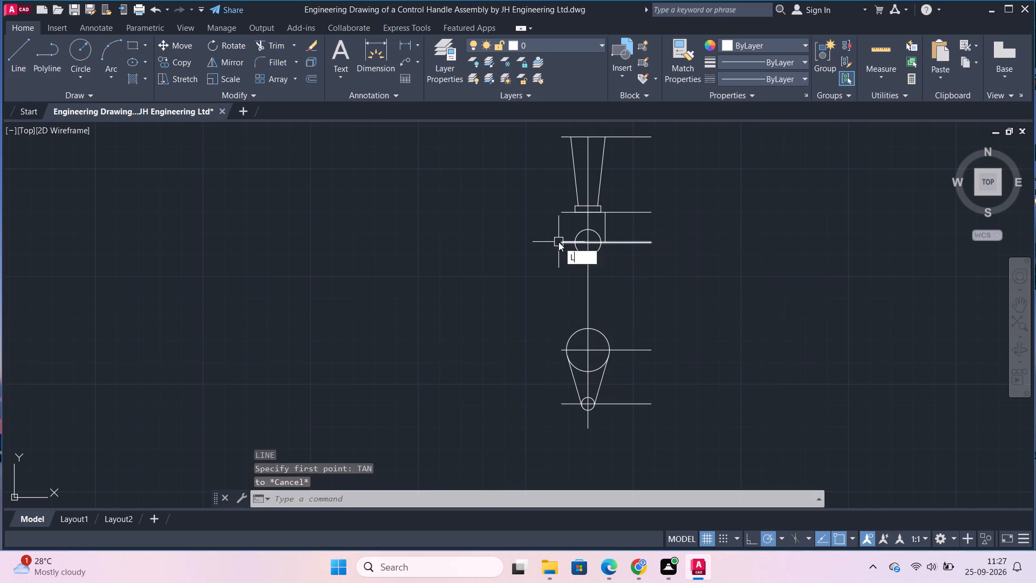
key(Return)
click(578, 215)
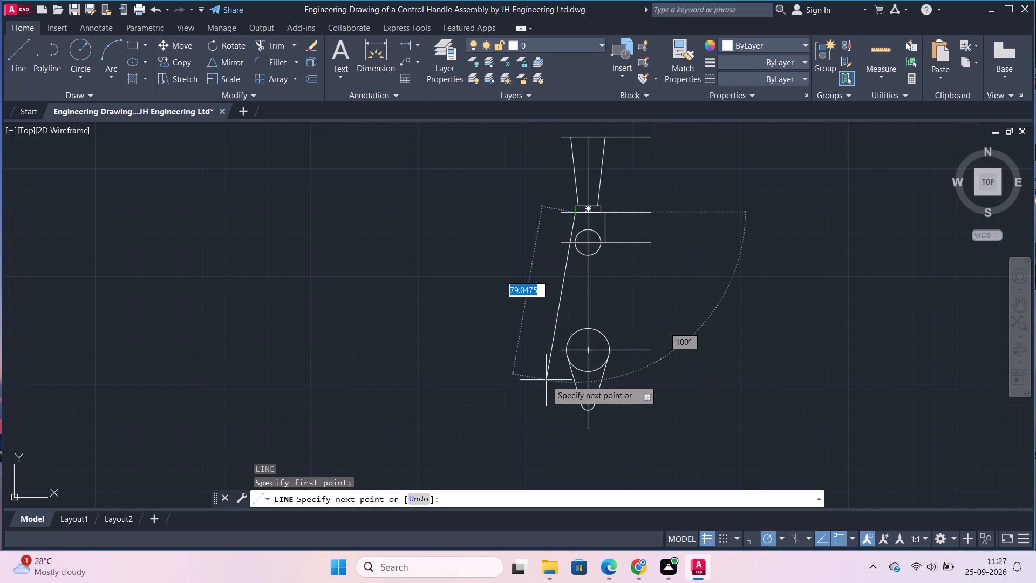
text(TAN)
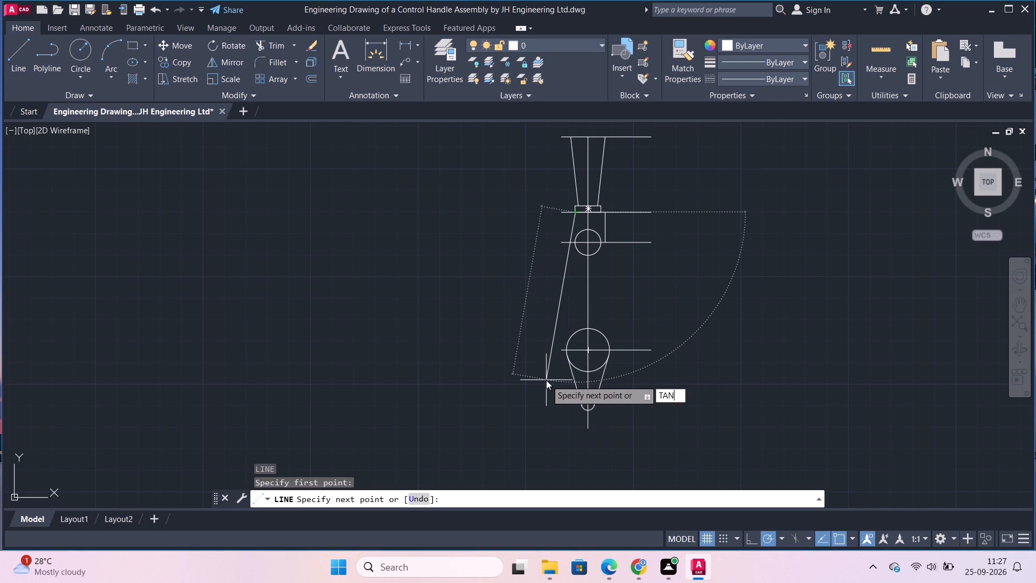
key(Return)
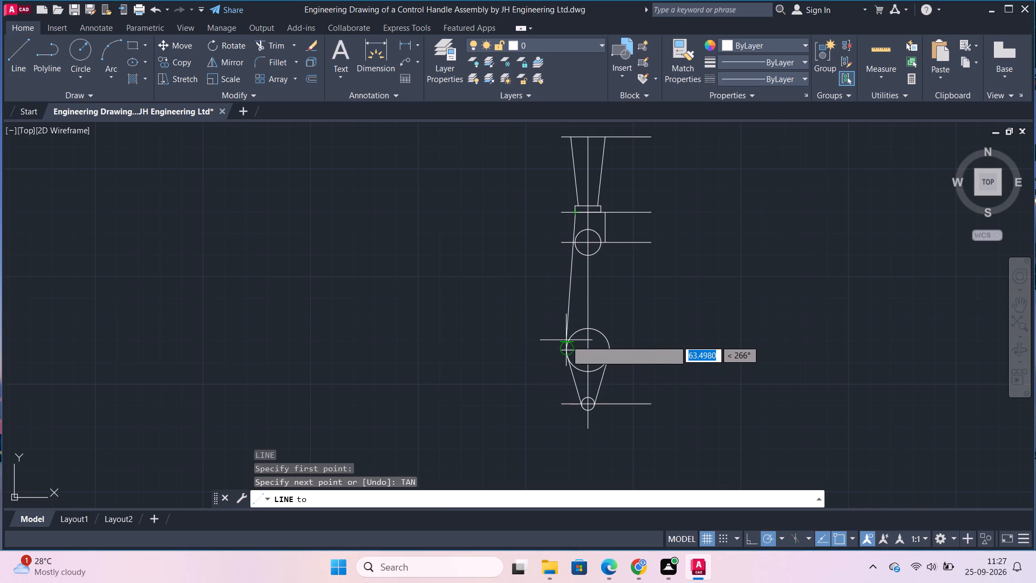
click(566, 351)
key(Escape)
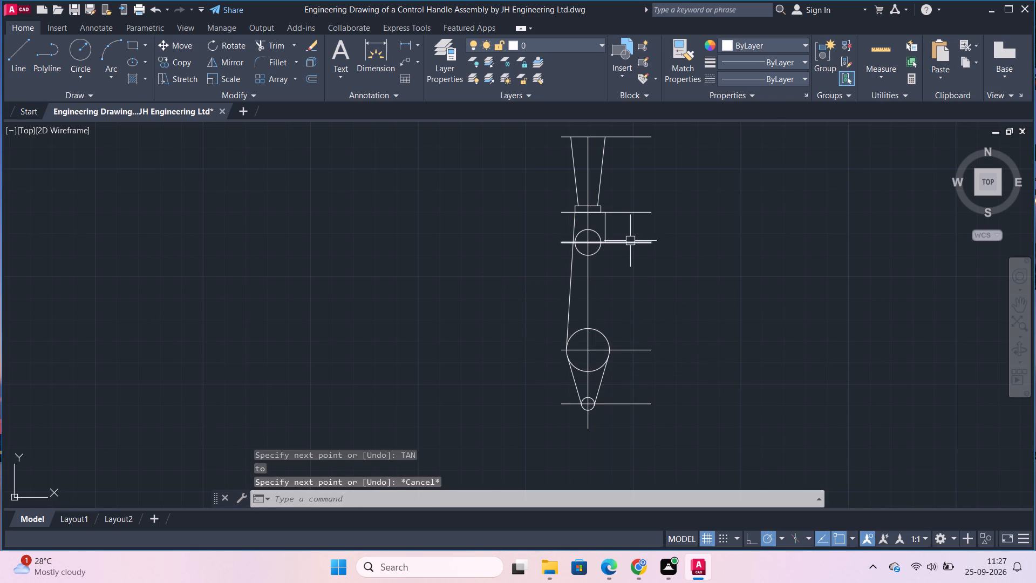
Draw a line from the small rectangle's lower-right corner tangent to the right side of the large circle.
key(l)
key(Return)
scroll(601, 204, up, 2)
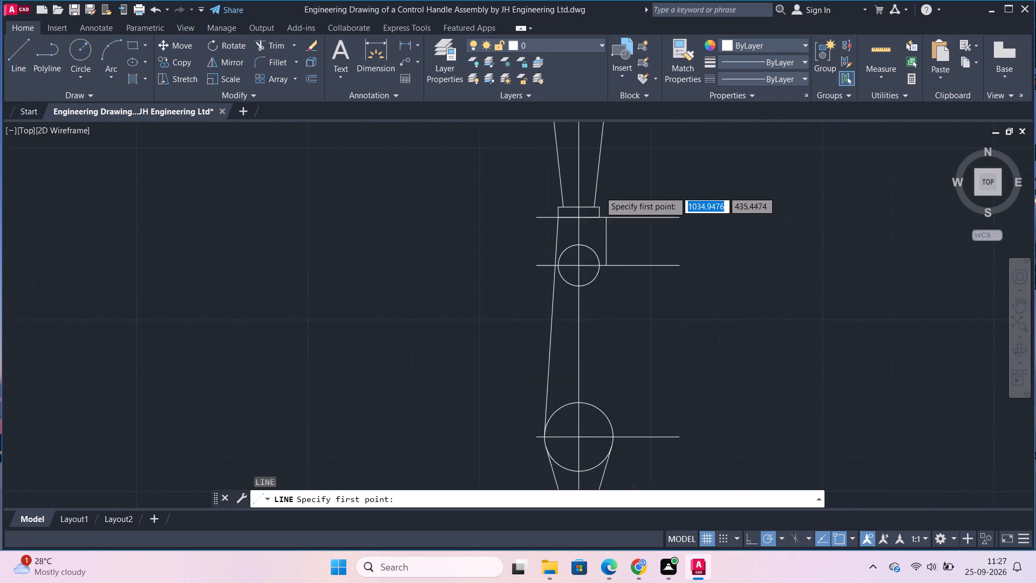
click(598, 233)
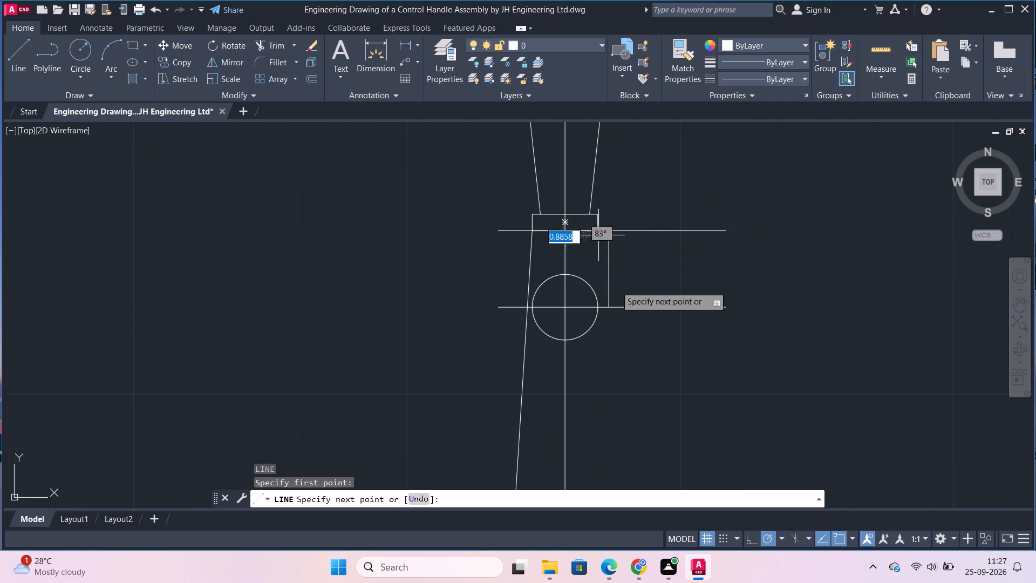
scroll(599, 395, down, 3)
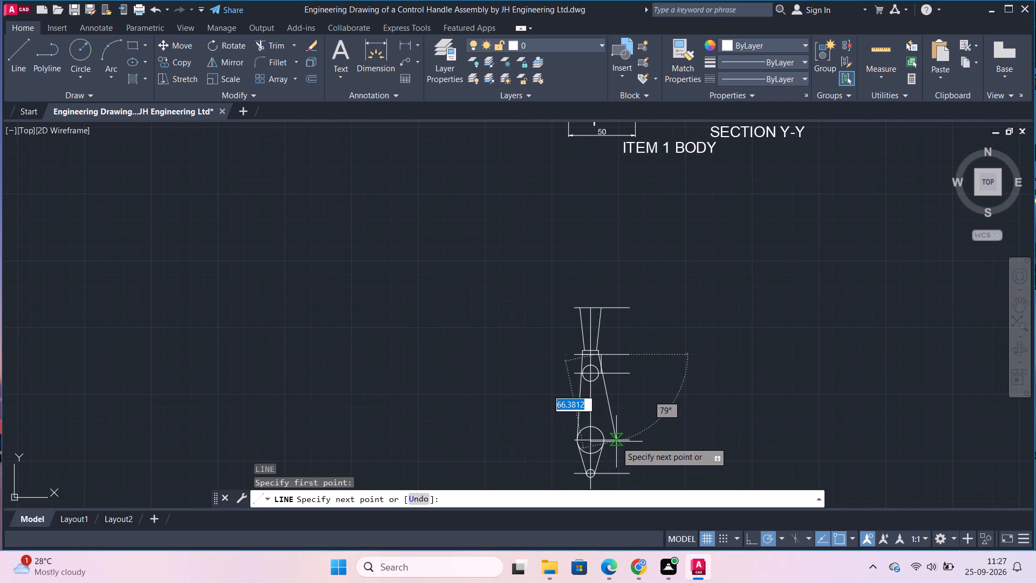
text(TAN)
key(Return)
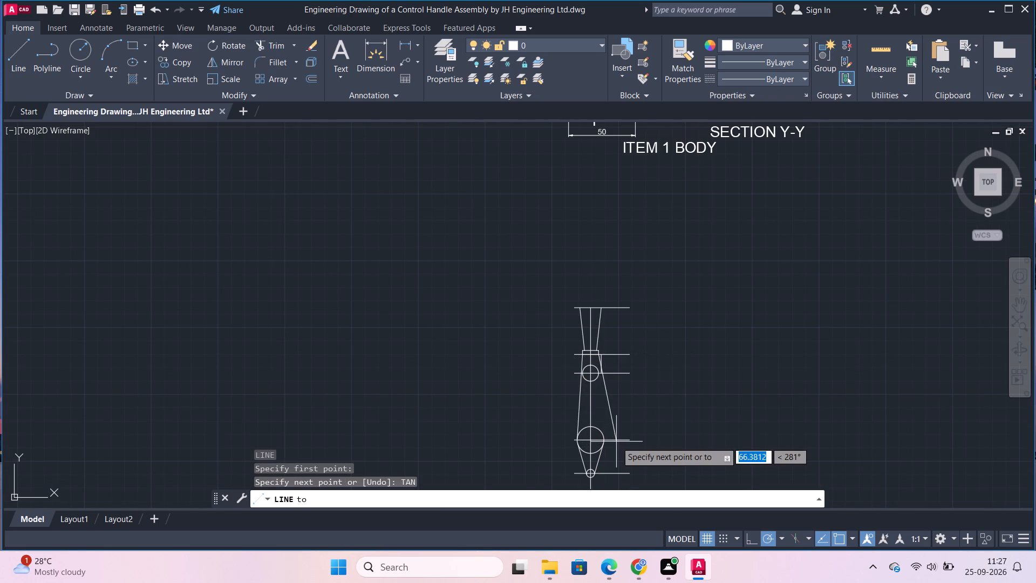
scroll(616, 441, up, 3)
click(555, 434)
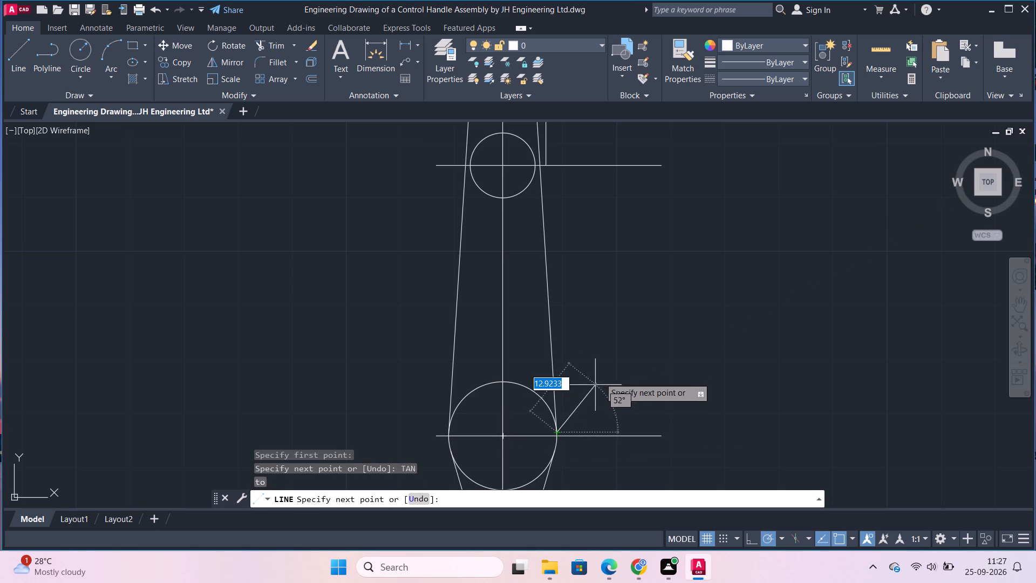
key(Escape)
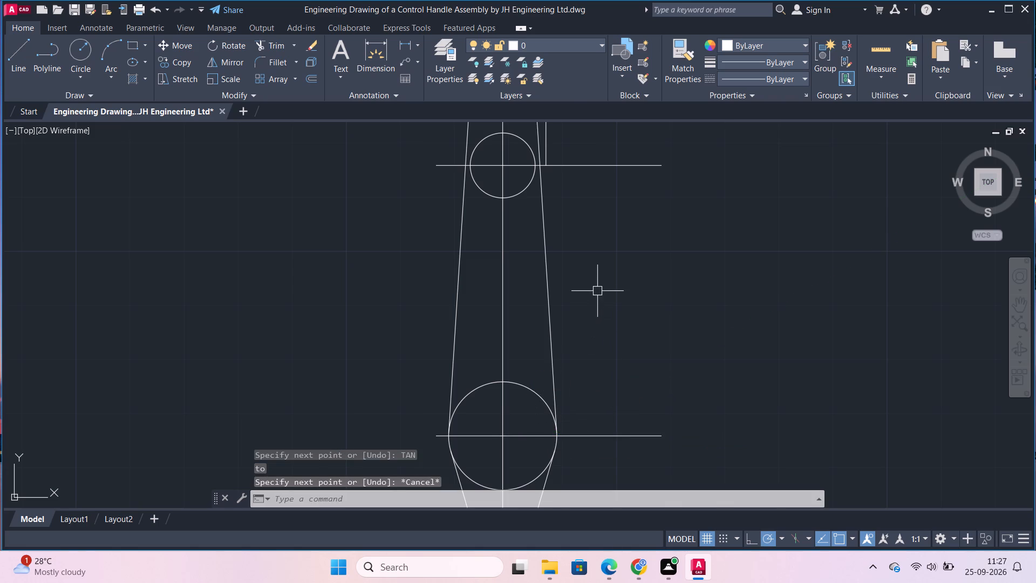
Erase the leftover short vertical line to the right of the upper circle.
scroll(602, 280, down, 1)
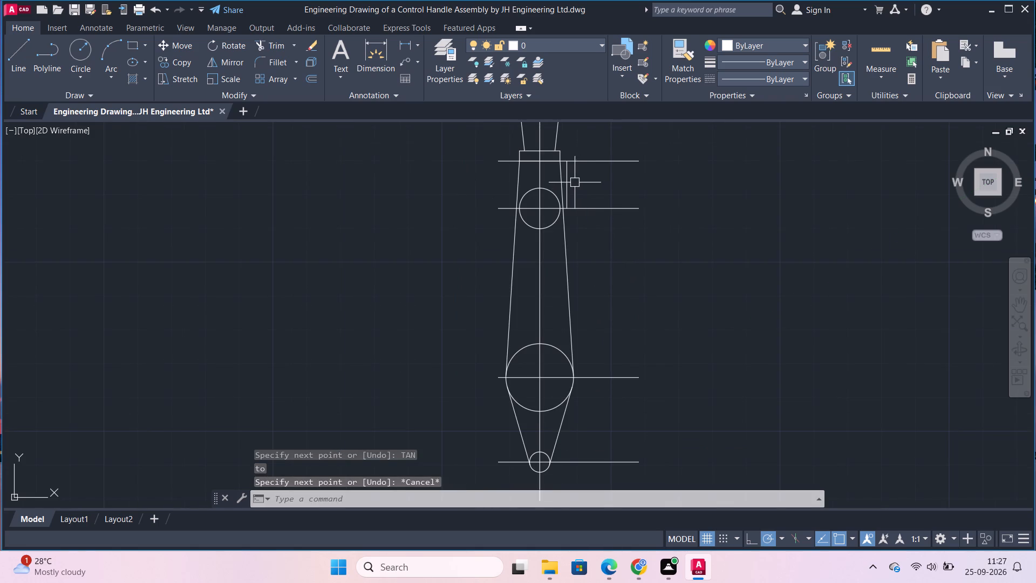
click(569, 181)
key(e)
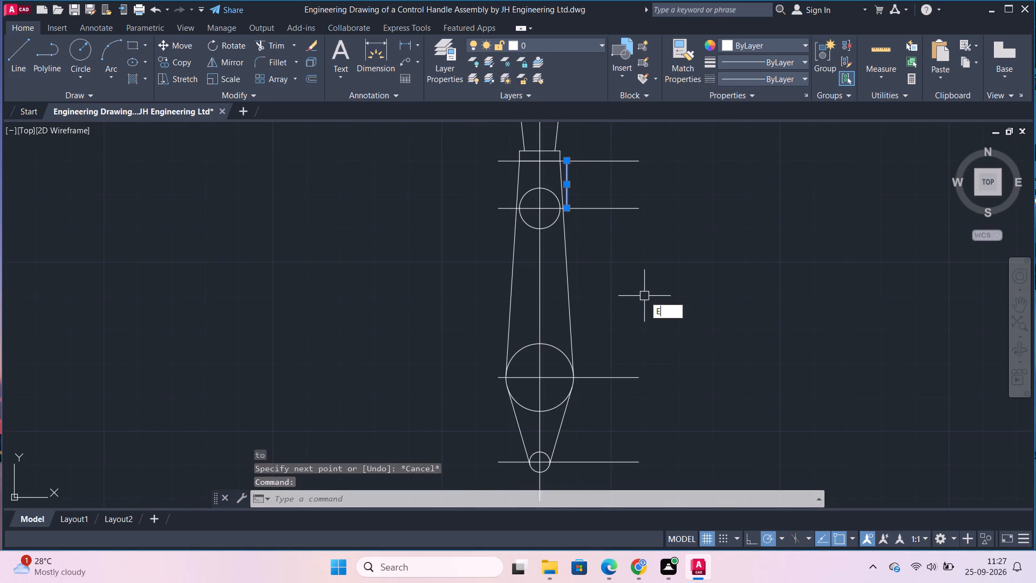
key(Return)
Trim away the bottom circle's upper half and the small arc stub above its right tangent point.
text(TR)
key(Return)
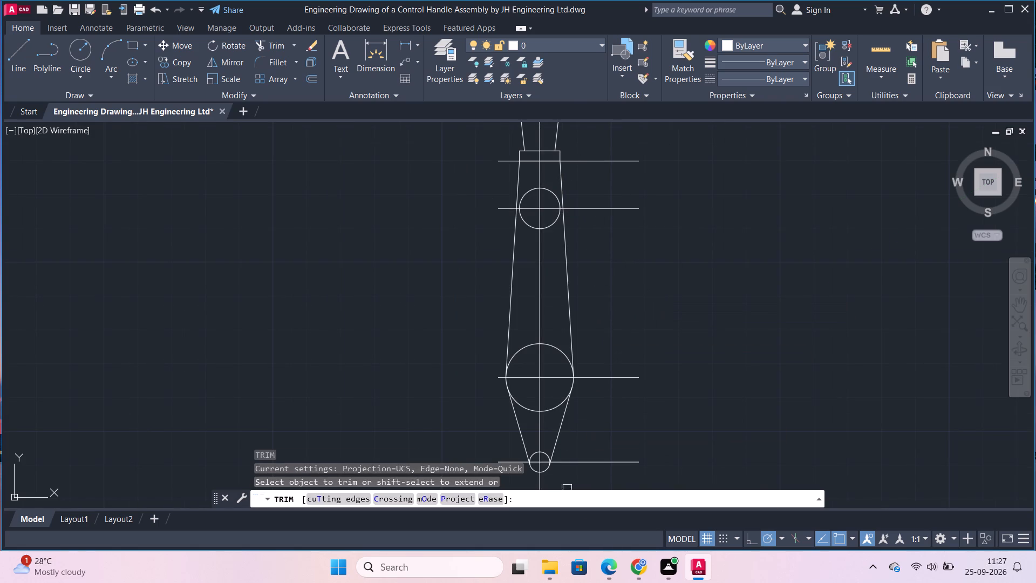
scroll(553, 463, up, 2)
click(527, 442)
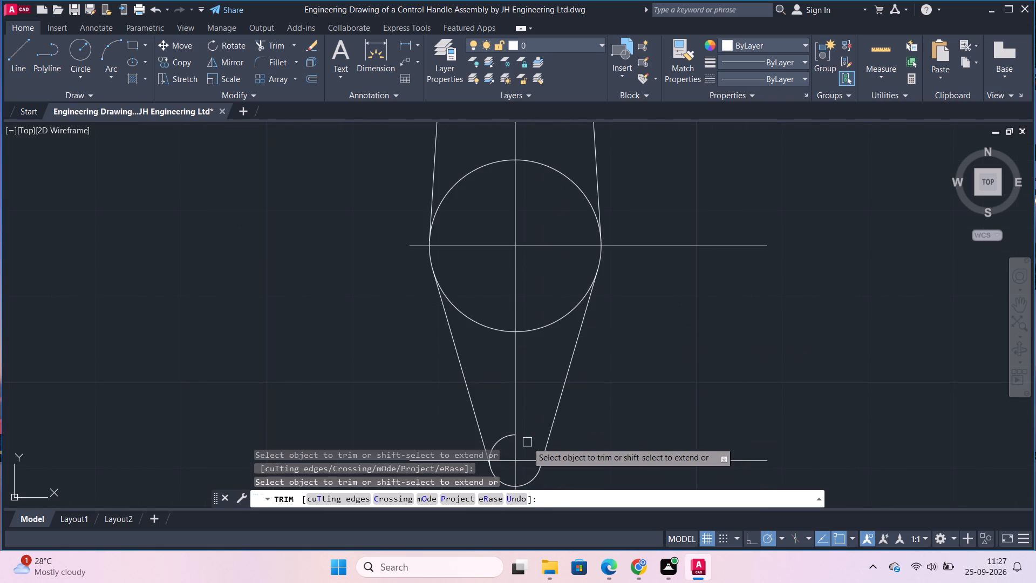
click(503, 442)
scroll(555, 419, down, 3)
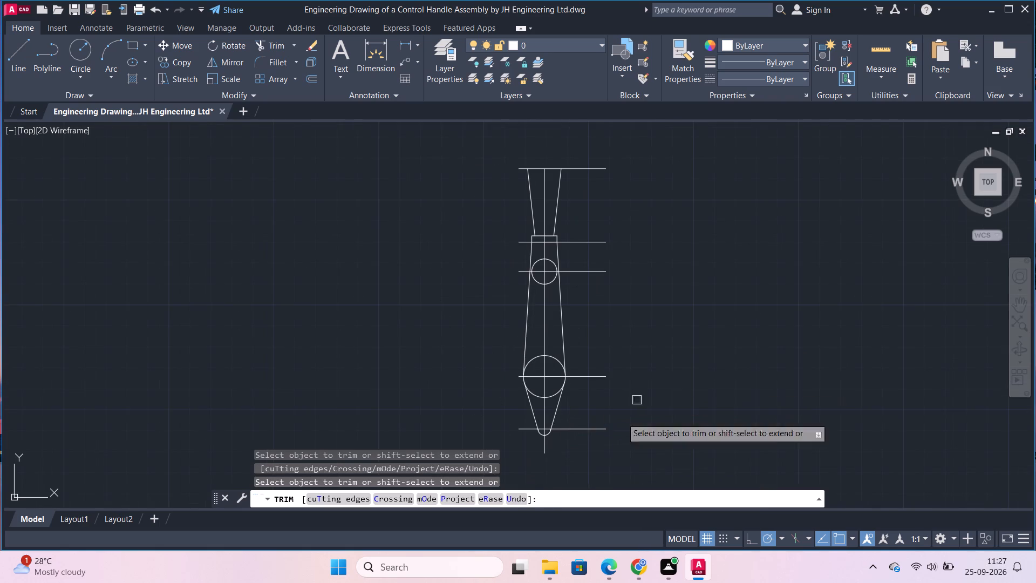
scroll(565, 465, up, 2)
scroll(541, 412, up, 4)
scroll(438, 259, up, 3)
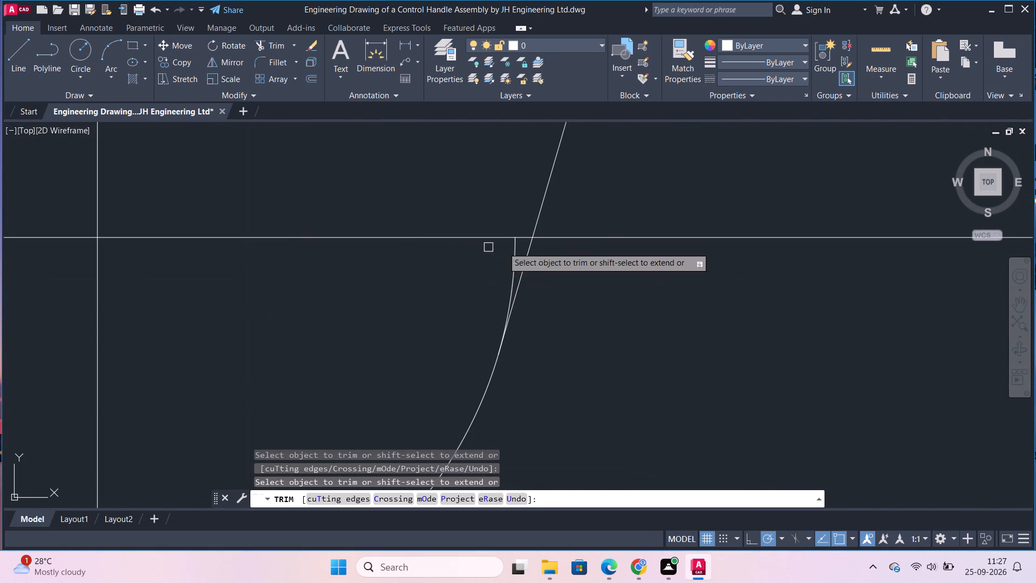
click(514, 247)
scroll(513, 287, down, 4)
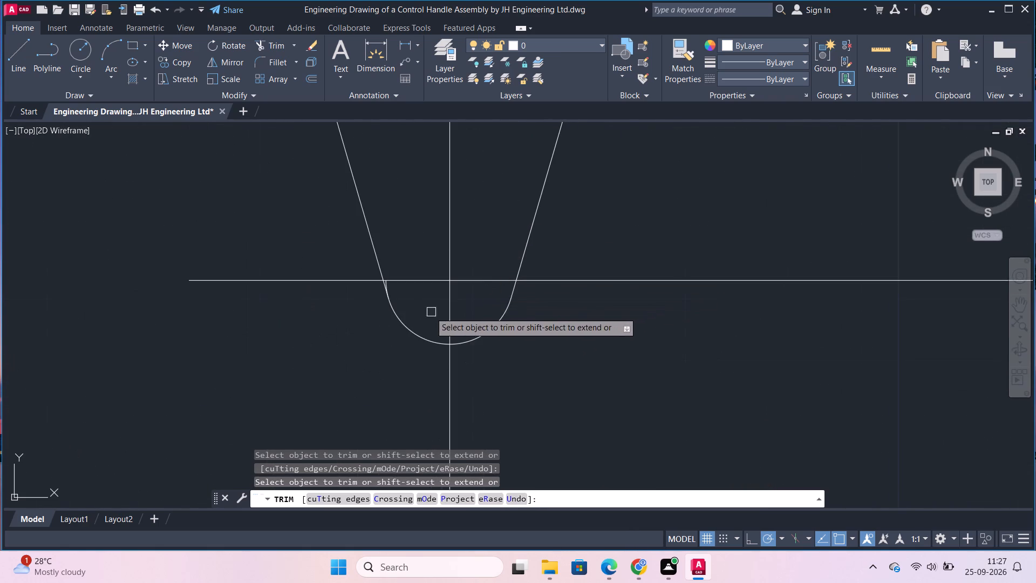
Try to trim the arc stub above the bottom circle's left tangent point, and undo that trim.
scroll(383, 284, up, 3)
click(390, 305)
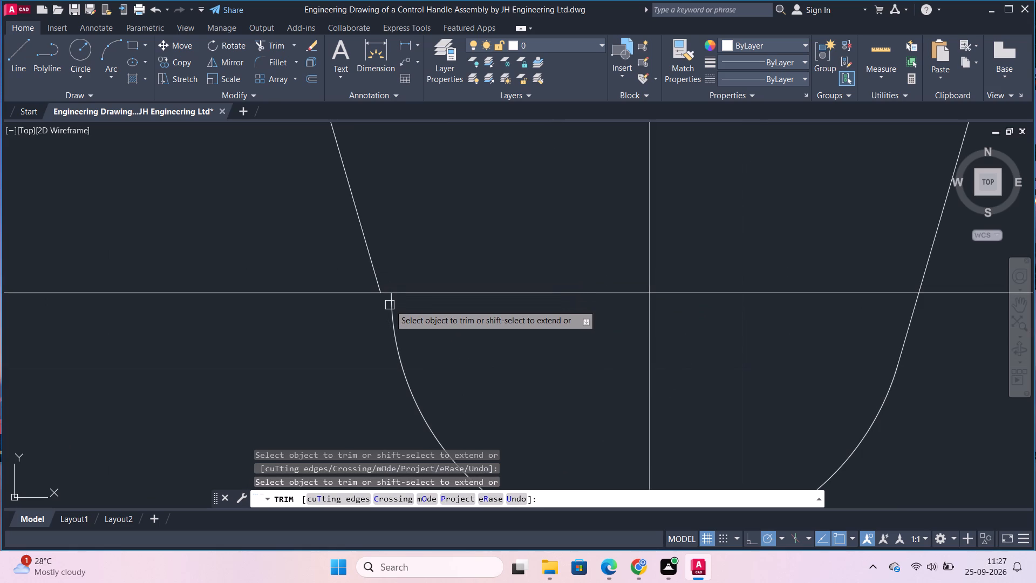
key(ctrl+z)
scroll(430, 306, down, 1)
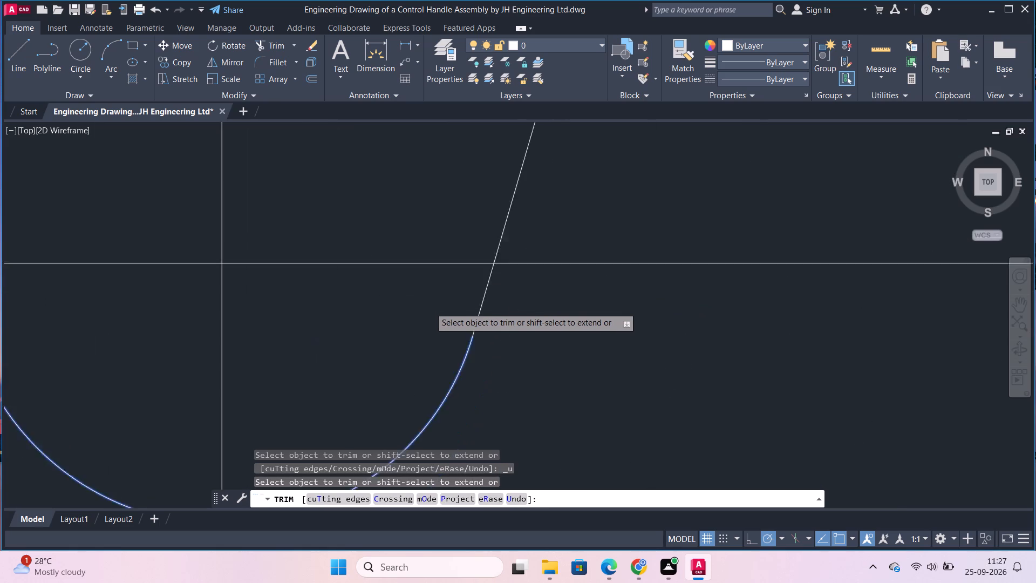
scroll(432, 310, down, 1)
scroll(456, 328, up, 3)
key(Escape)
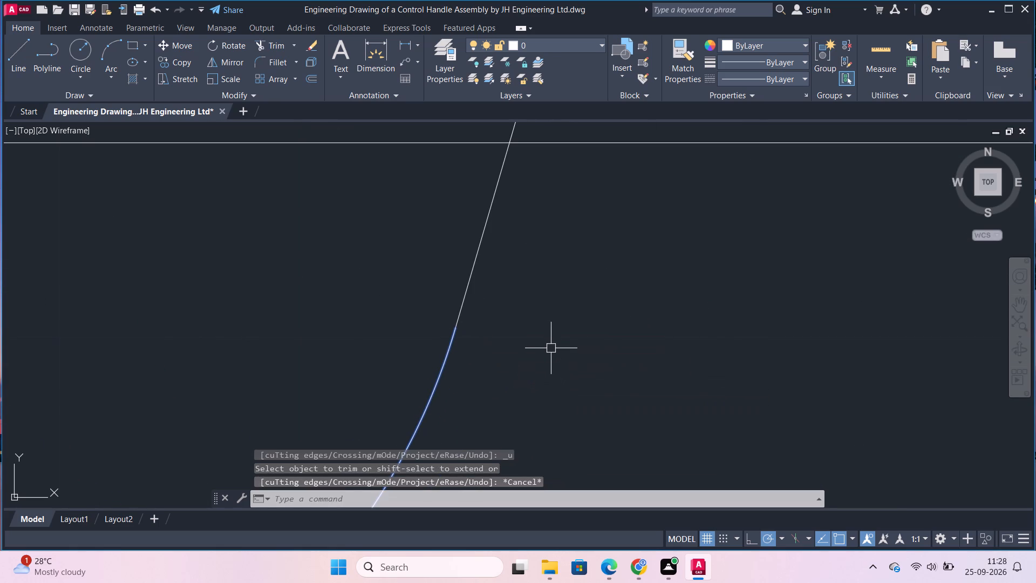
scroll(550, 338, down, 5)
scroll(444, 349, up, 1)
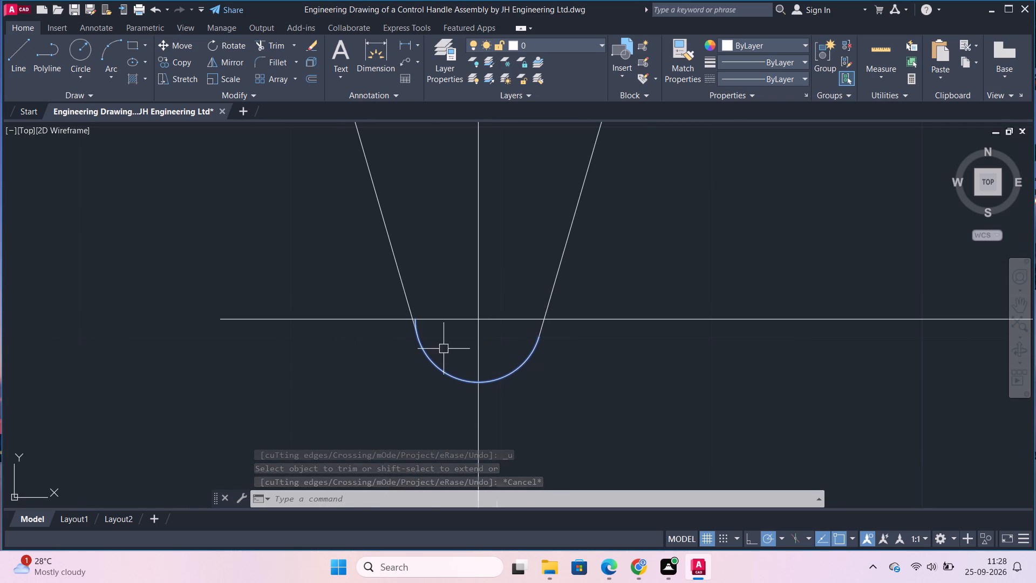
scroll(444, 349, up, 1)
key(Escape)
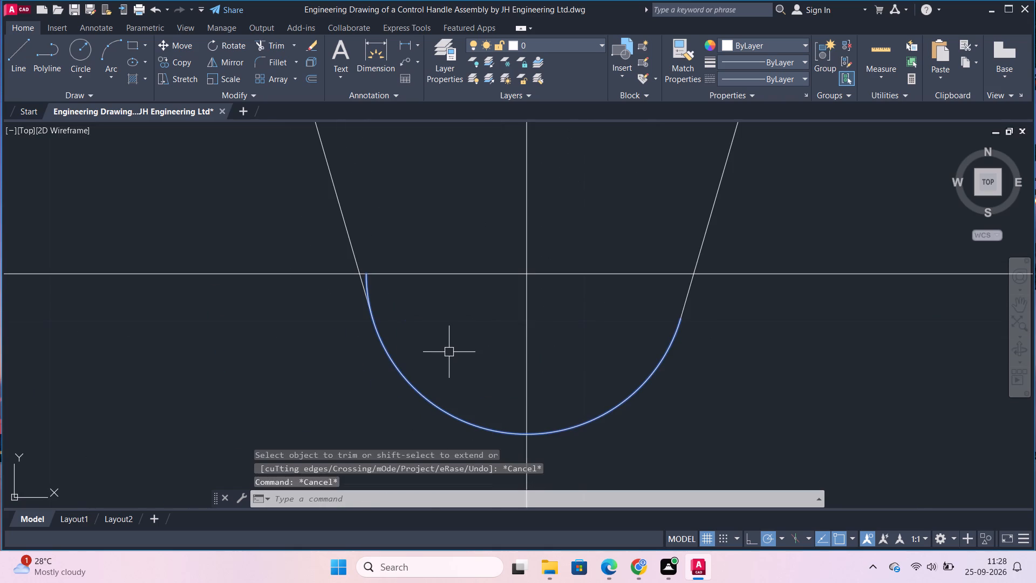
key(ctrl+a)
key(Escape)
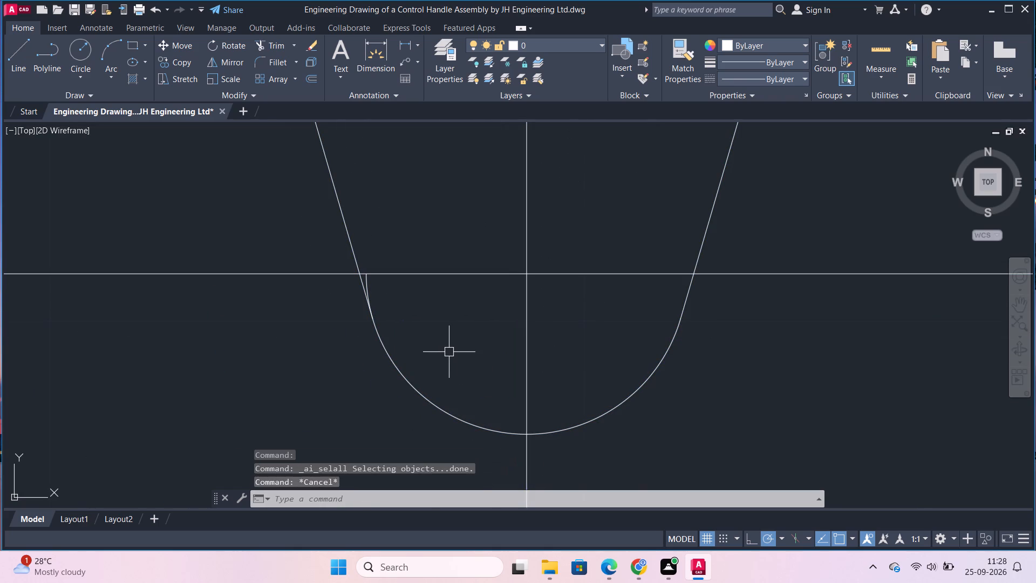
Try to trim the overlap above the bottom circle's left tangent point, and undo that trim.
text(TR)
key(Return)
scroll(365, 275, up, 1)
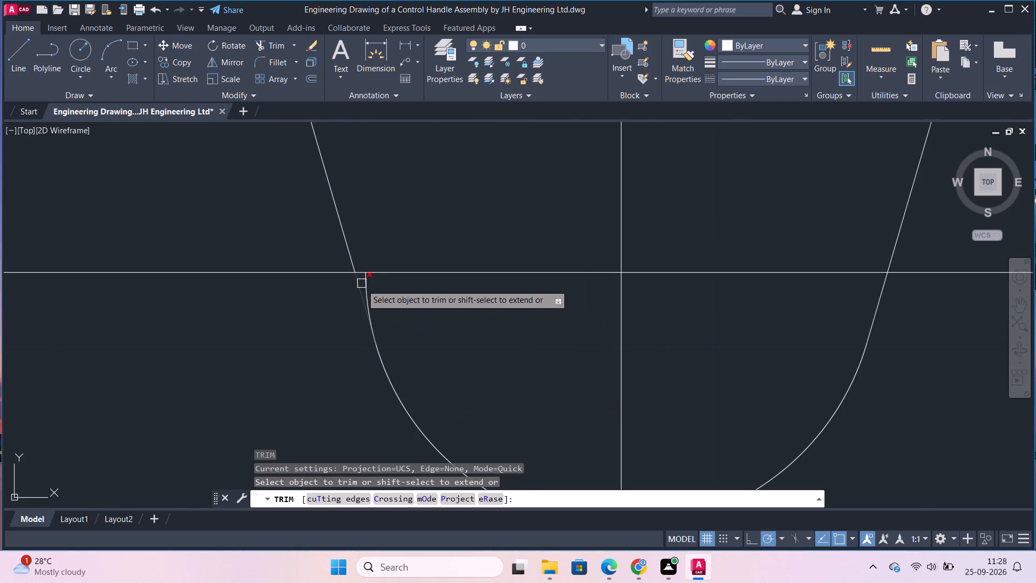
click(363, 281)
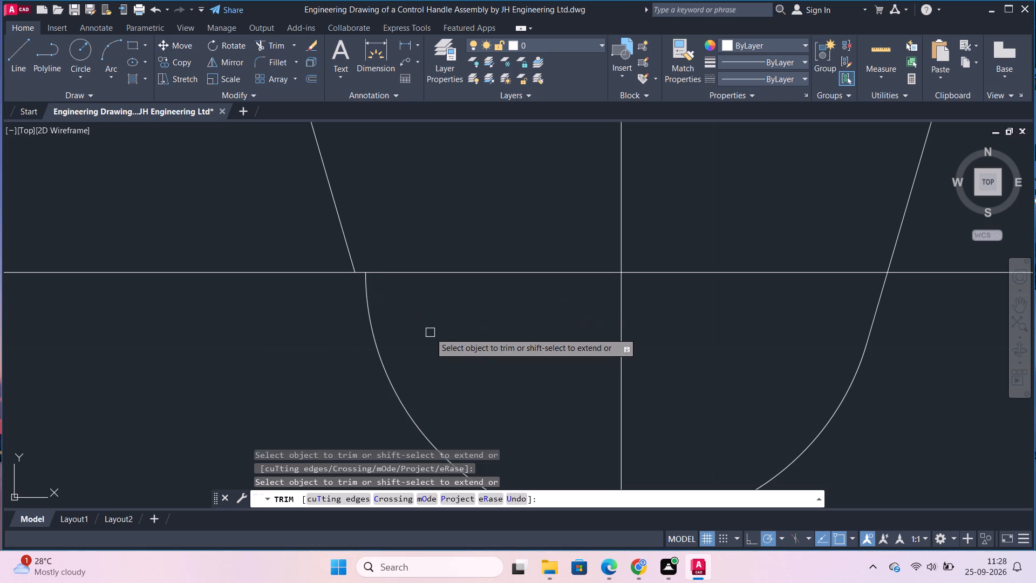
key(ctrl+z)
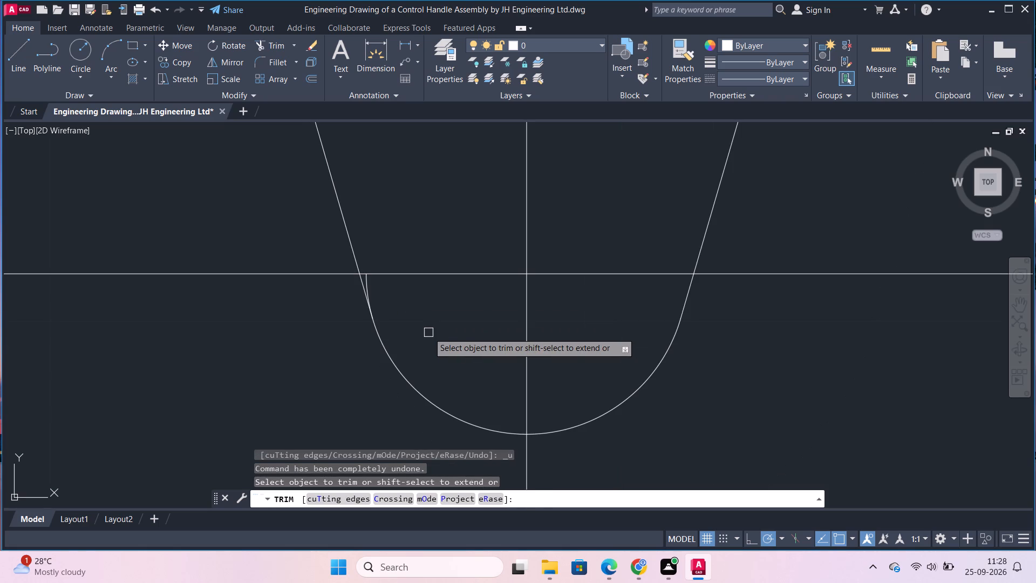
Trim the arc stub above the bottom circle's left tangent point, keeping the tapered line.
text(TR)
key(Return)
scroll(331, 279, up, 3)
click(475, 284)
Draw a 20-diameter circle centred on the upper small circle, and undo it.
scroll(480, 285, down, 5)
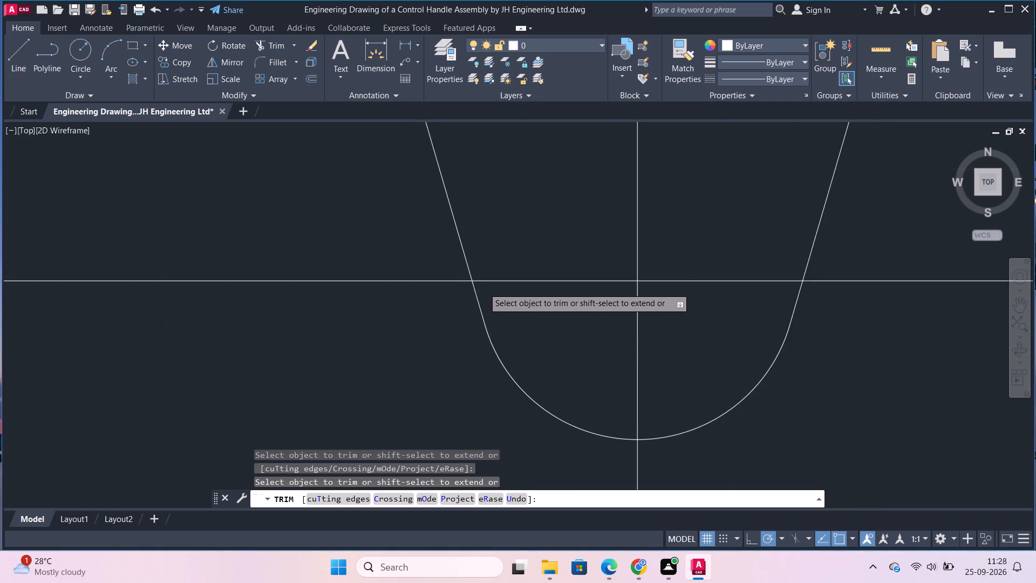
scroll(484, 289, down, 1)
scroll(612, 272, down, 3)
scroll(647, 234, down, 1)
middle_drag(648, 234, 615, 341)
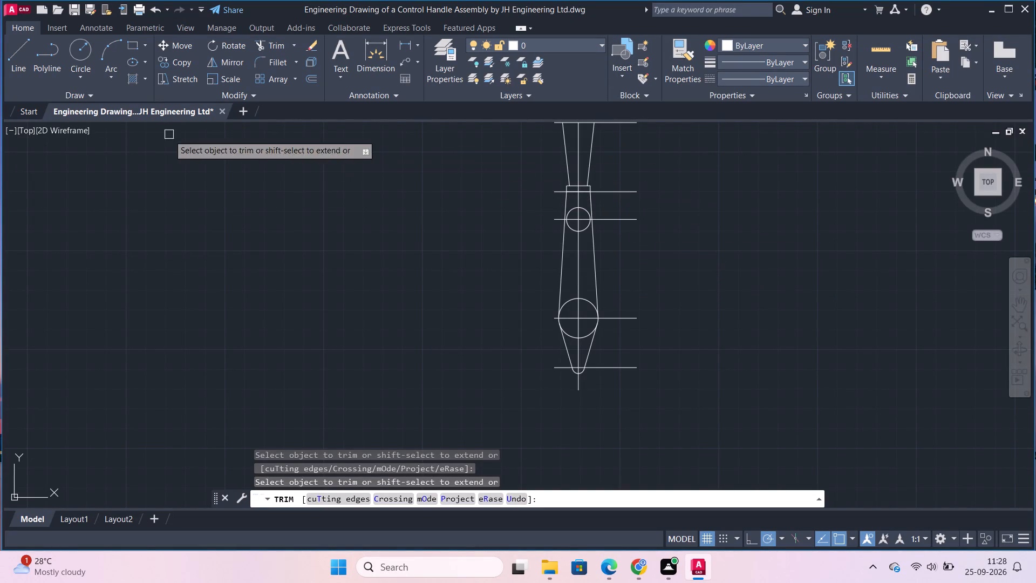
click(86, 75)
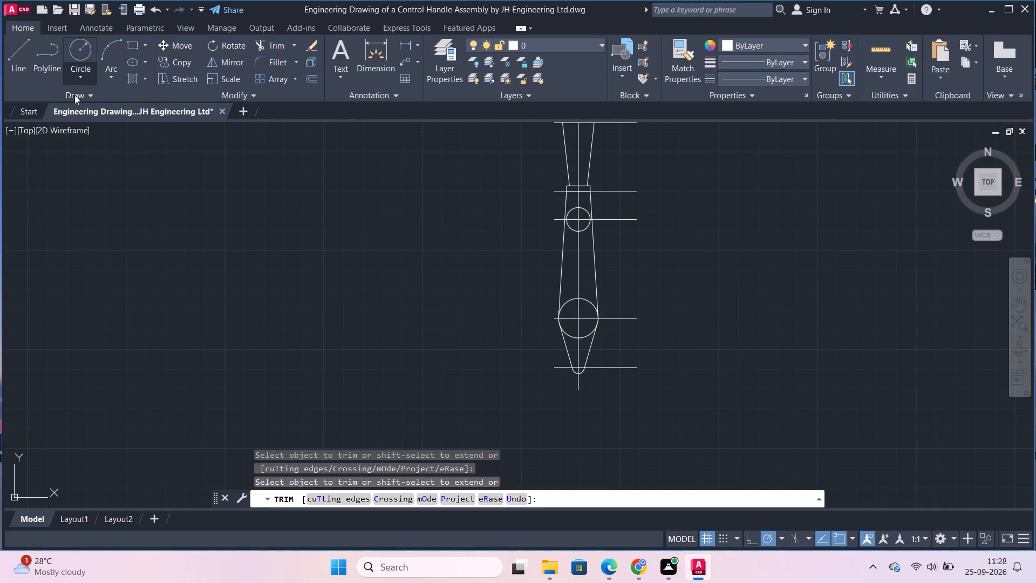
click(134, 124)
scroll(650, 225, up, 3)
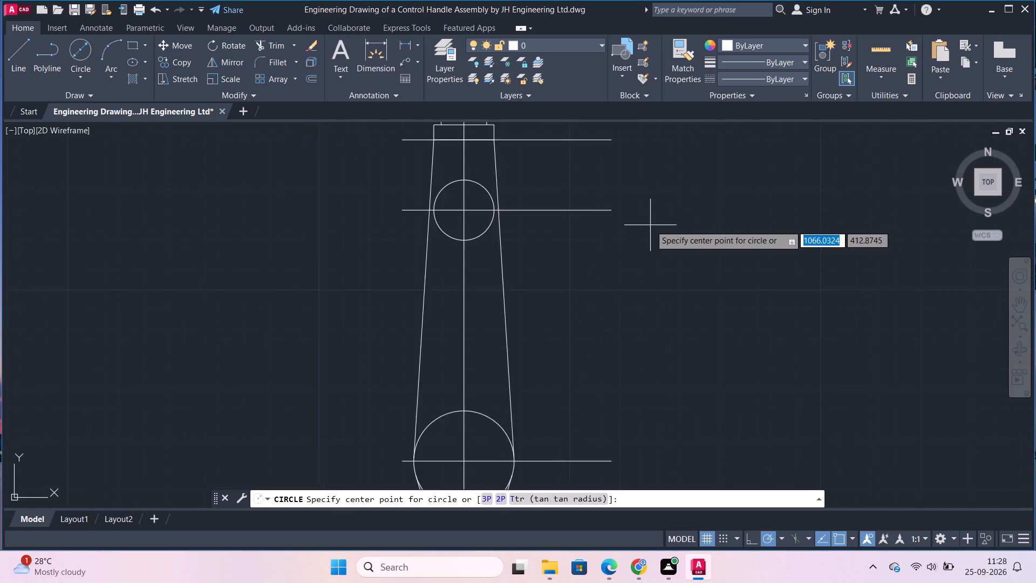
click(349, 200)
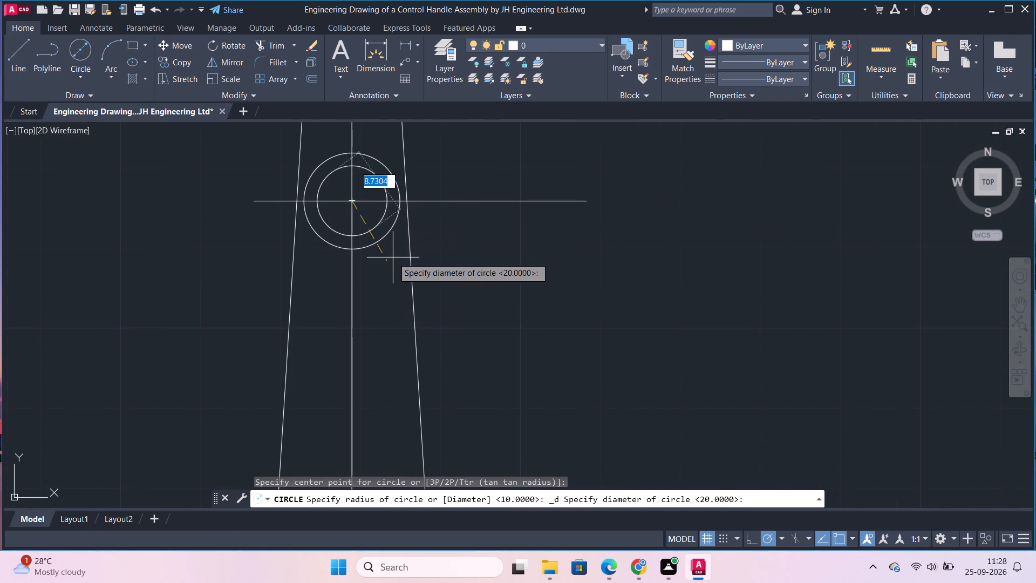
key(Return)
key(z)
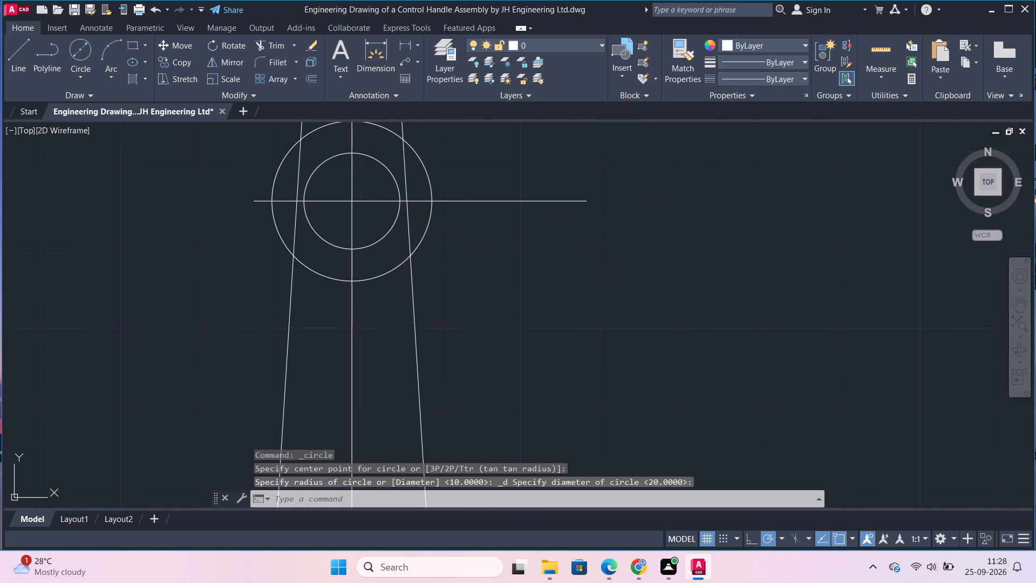
Draw a concentric circle of diameter 8 inside the upper small circle.
key(c)
key(Return)
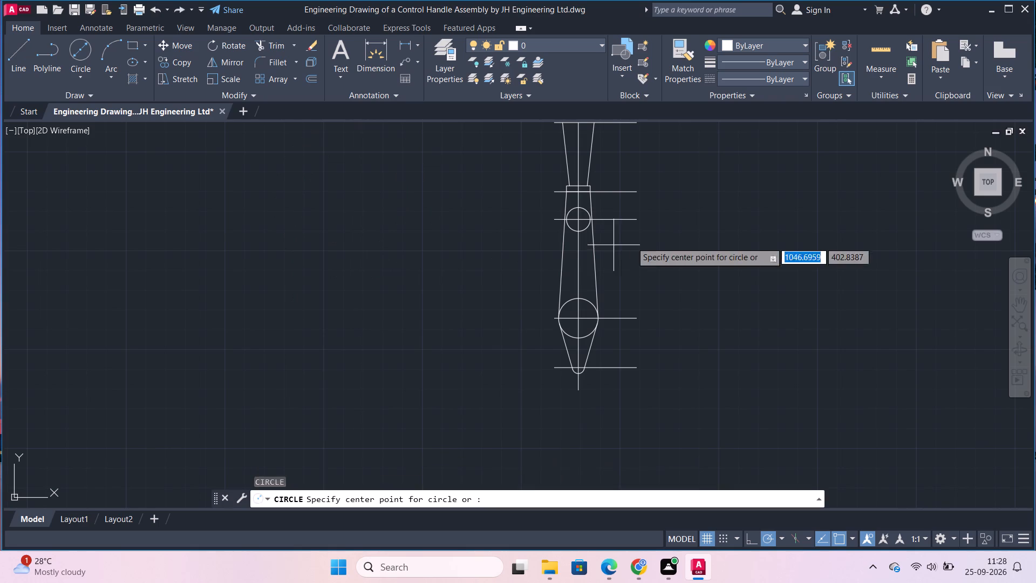
scroll(617, 210, up, 3)
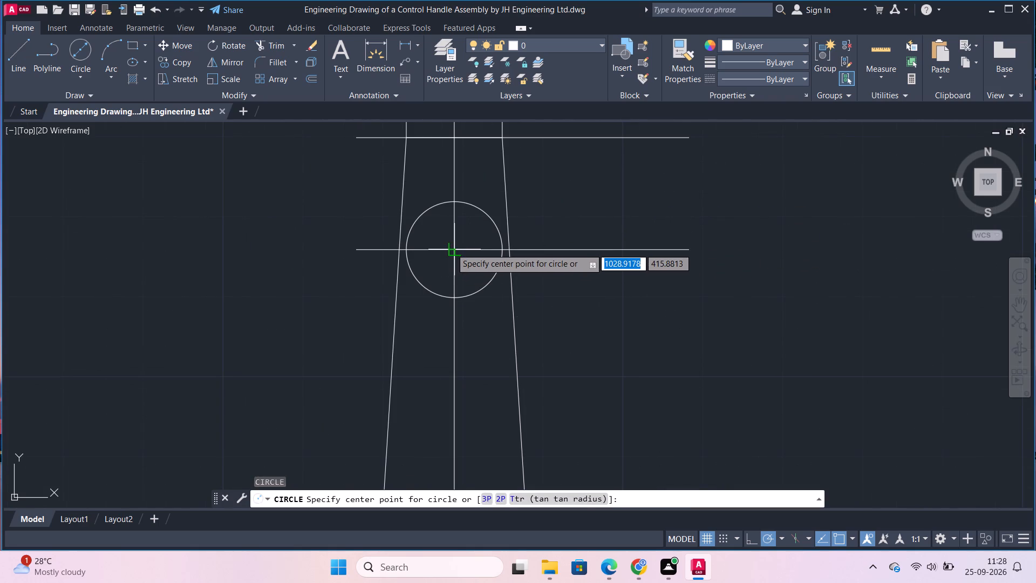
click(452, 248)
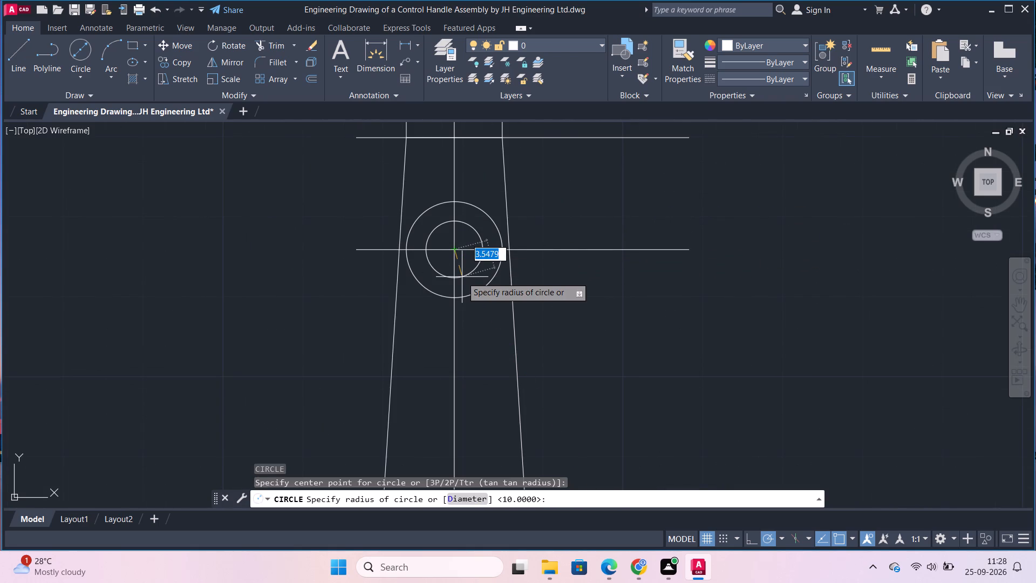
key(d)
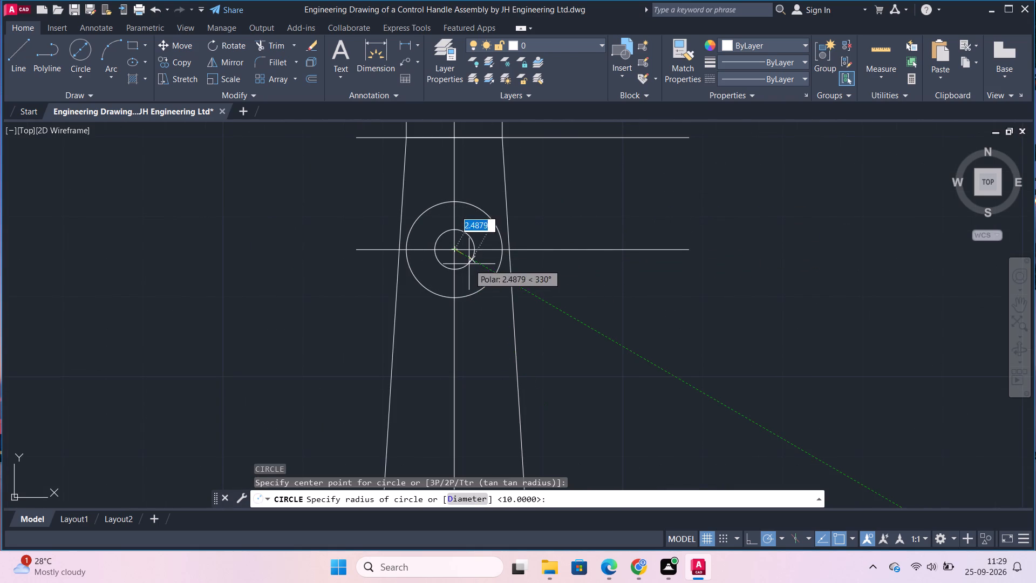
key(Return)
key(8)
key(Return)
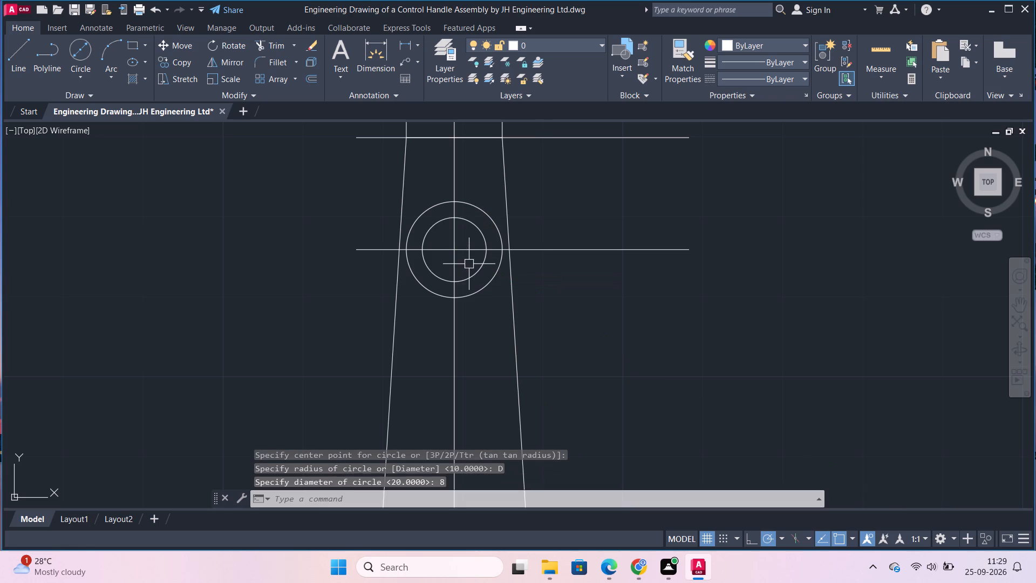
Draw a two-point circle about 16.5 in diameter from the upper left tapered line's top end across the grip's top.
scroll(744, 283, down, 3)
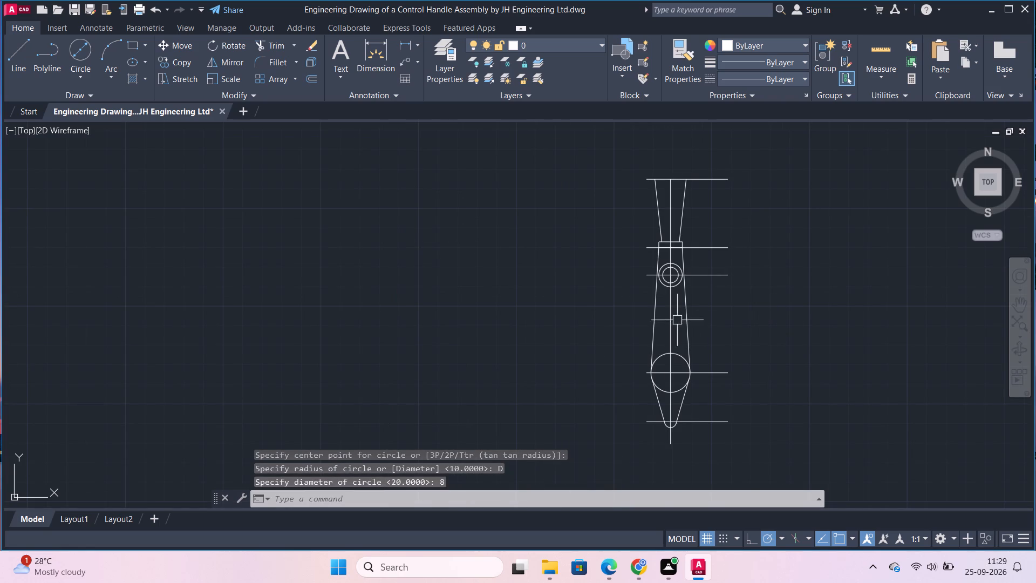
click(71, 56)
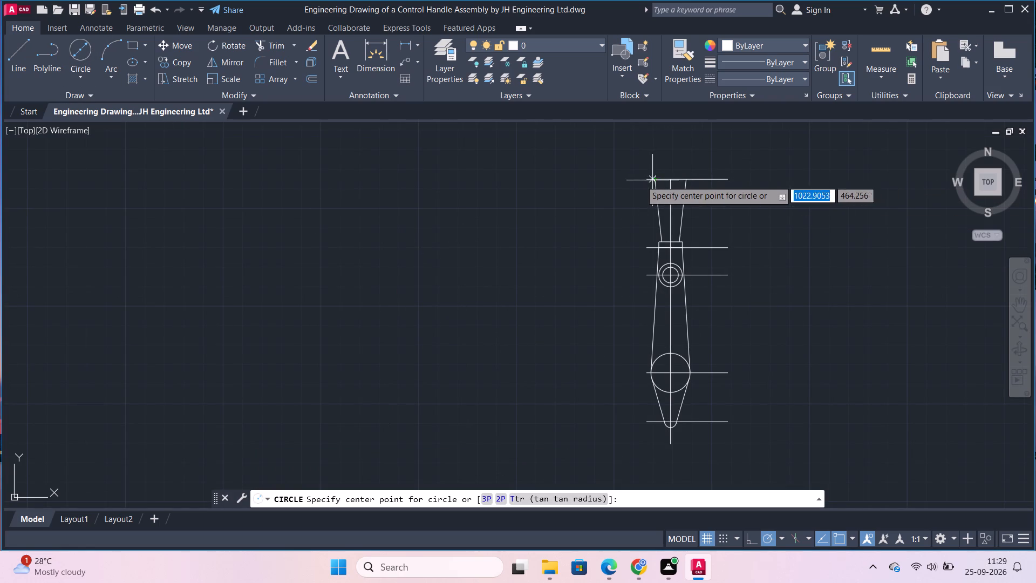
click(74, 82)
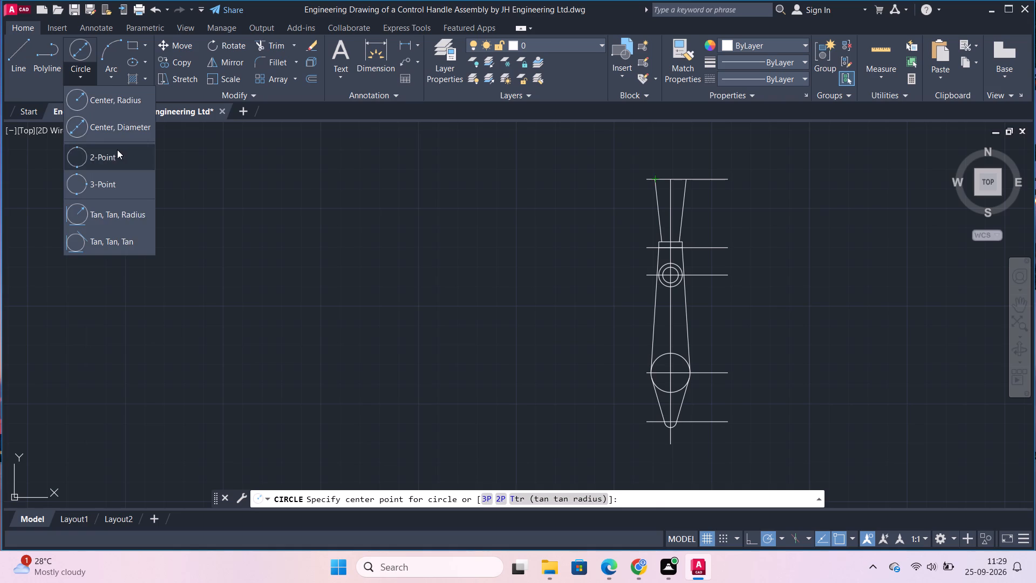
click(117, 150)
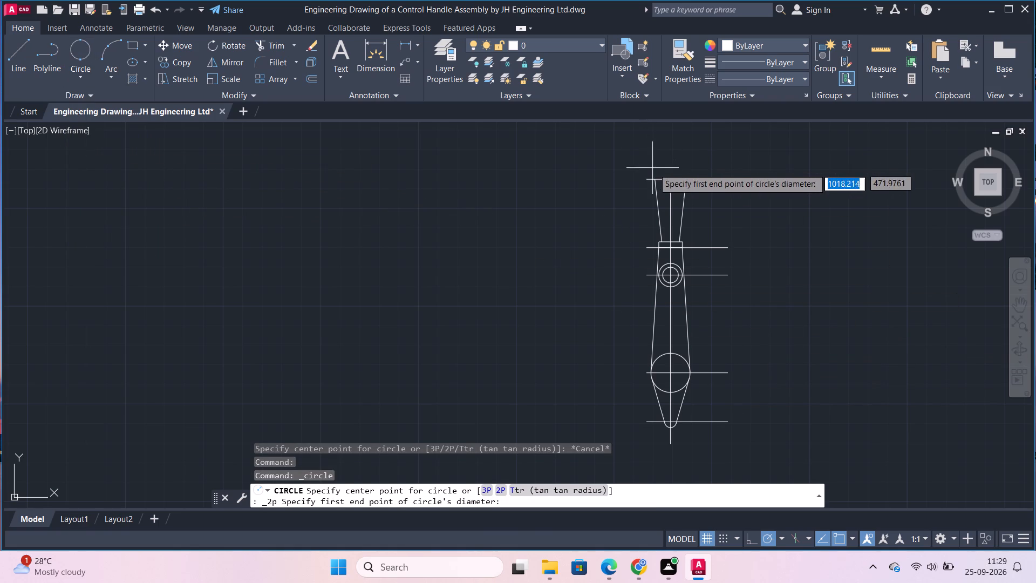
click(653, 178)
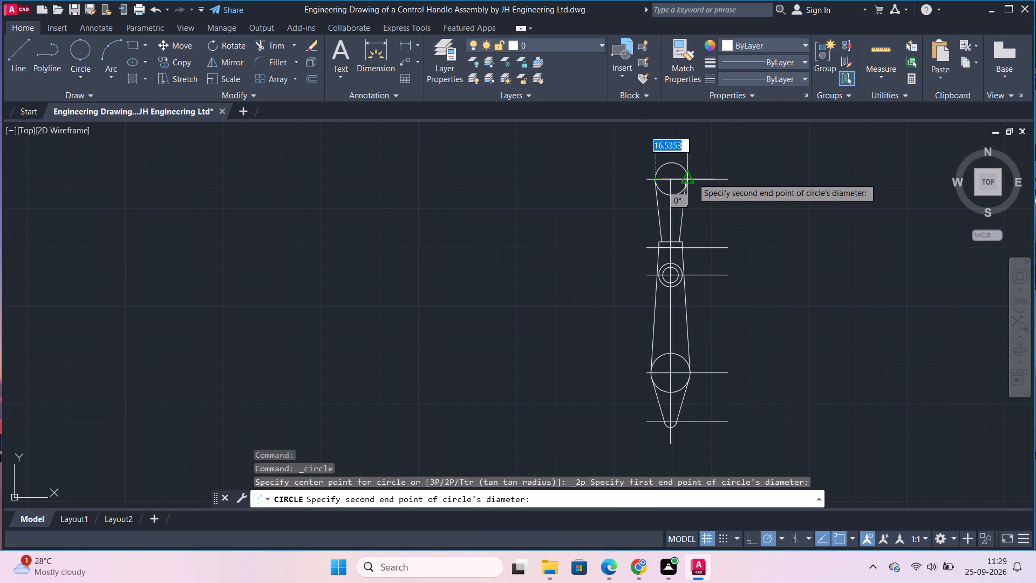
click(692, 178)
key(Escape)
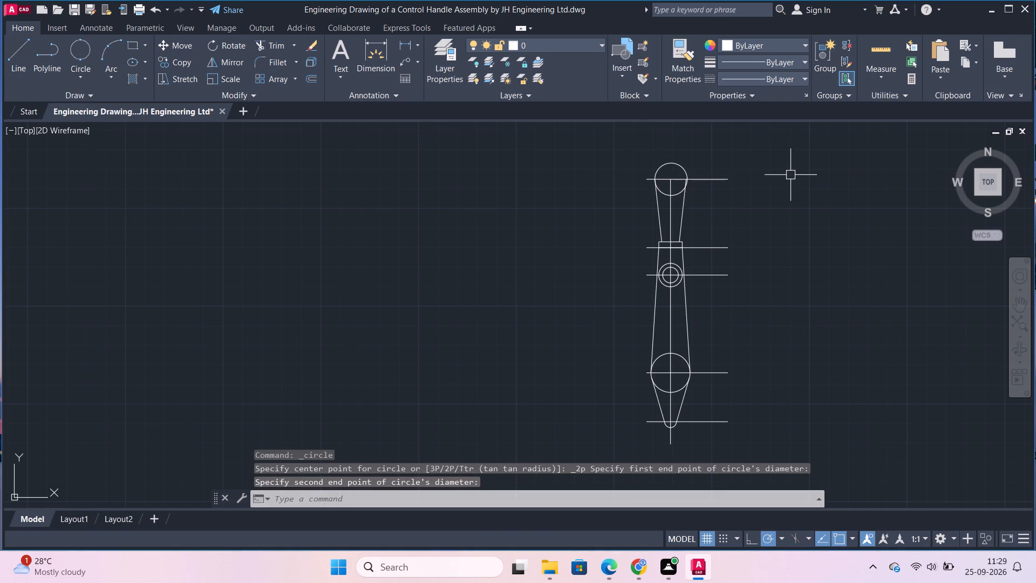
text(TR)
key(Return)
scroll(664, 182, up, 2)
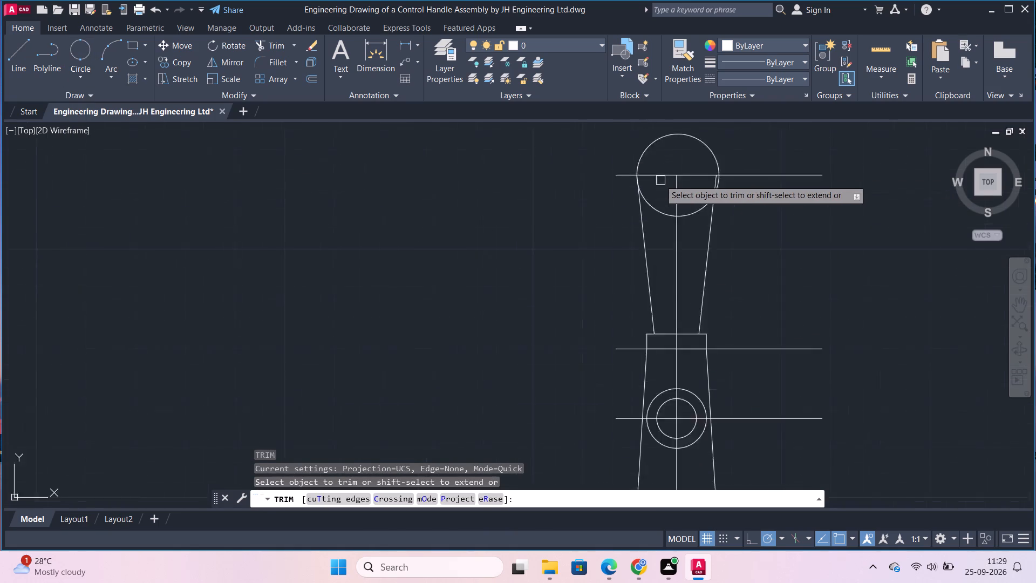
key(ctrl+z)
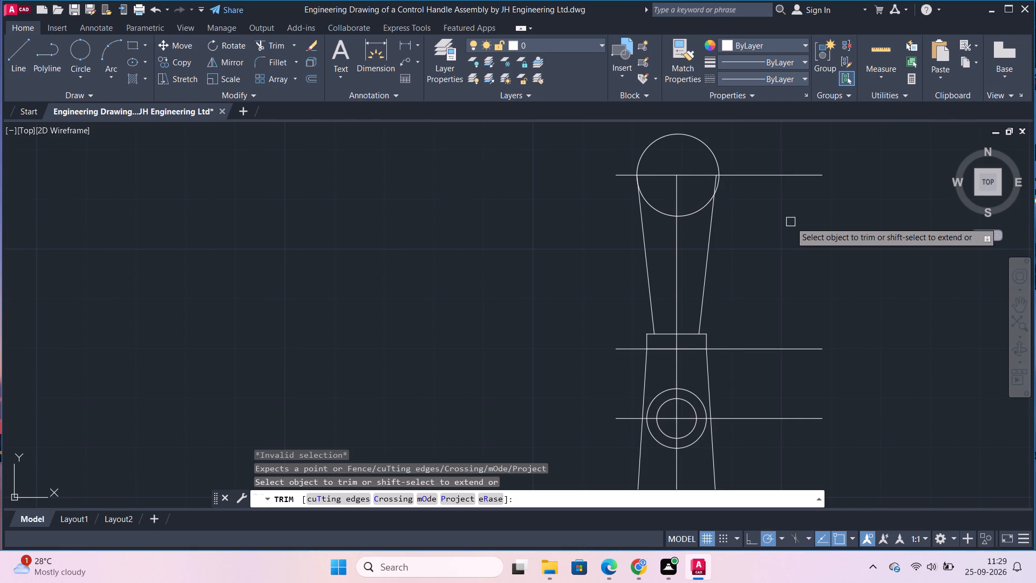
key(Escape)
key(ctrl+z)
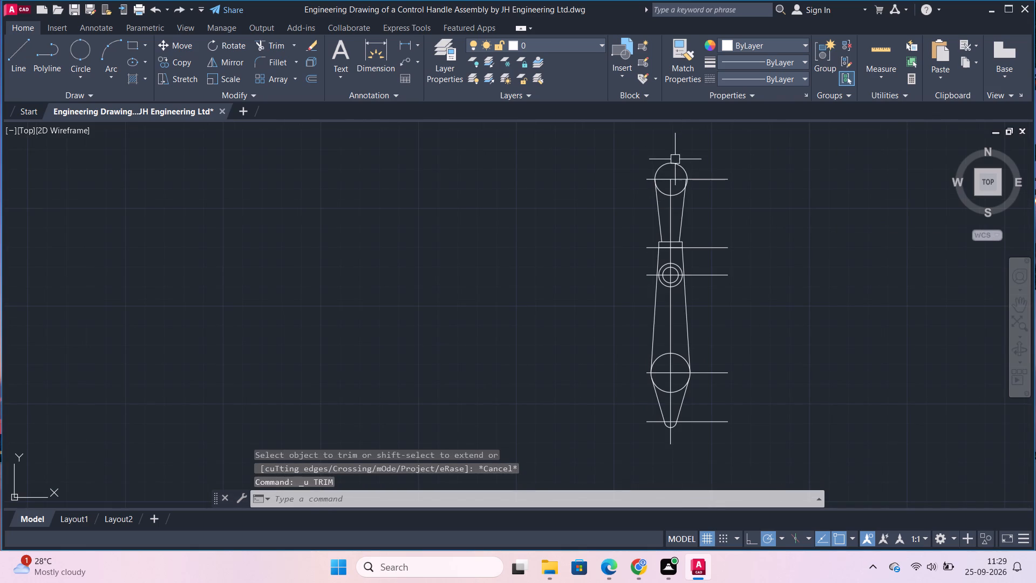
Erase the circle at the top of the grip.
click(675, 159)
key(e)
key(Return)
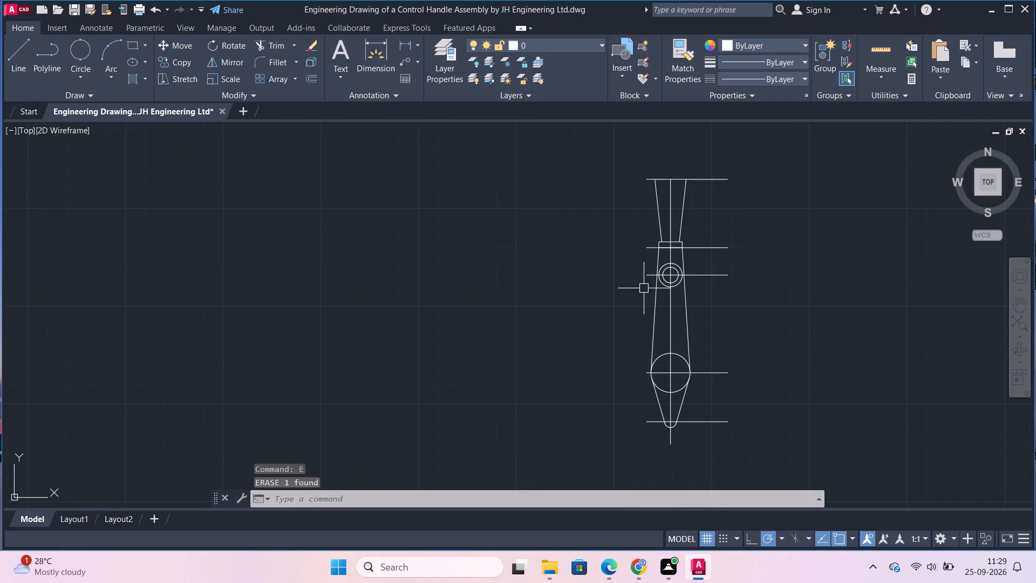
Draw a two-point circle between the top endpoints of the grip's two tapered lines.
click(90, 60)
scroll(664, 178, up, 3)
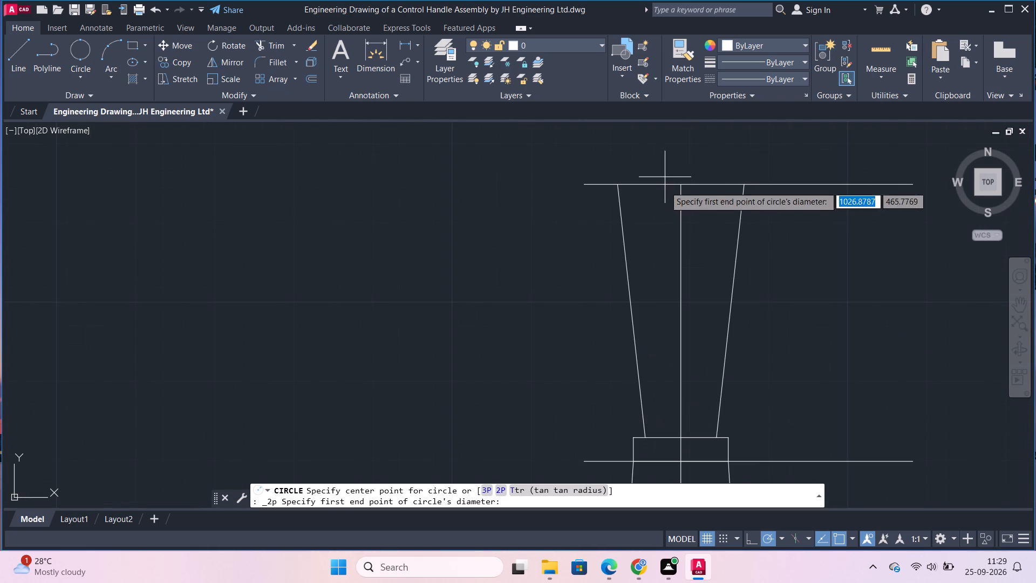
click(621, 187)
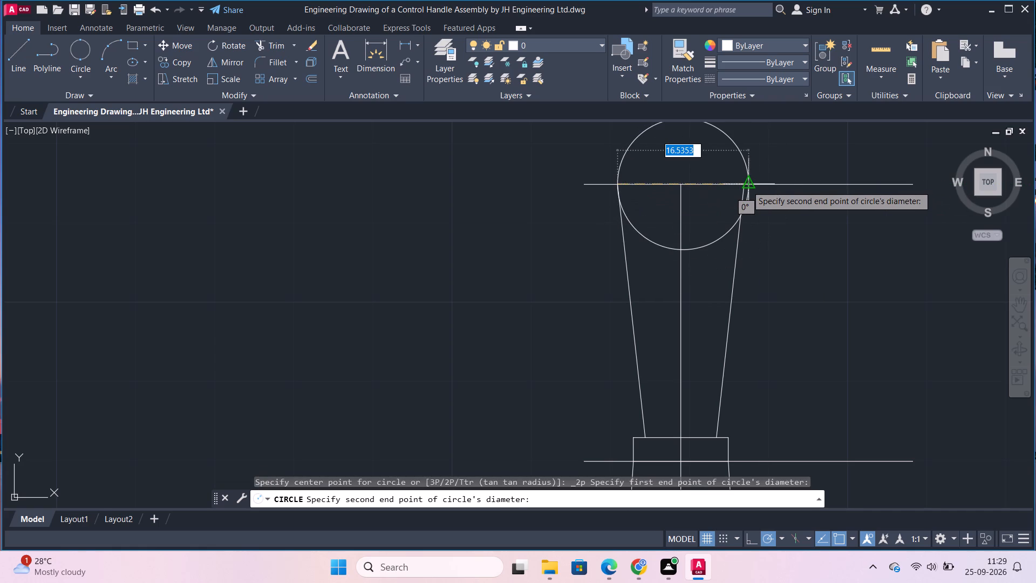
scroll(746, 185, up, 3)
click(726, 189)
scroll(726, 189, down, 3)
Trim the top circle's lower arc between the tapered lines and both lines' short upper ends inside the circle.
text(TR)
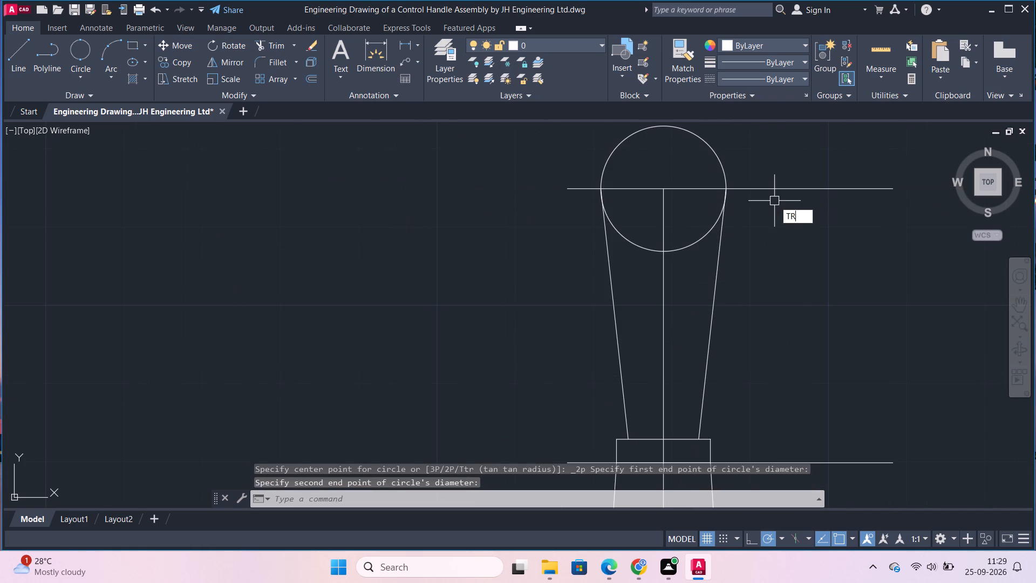
key(Return)
click(697, 239)
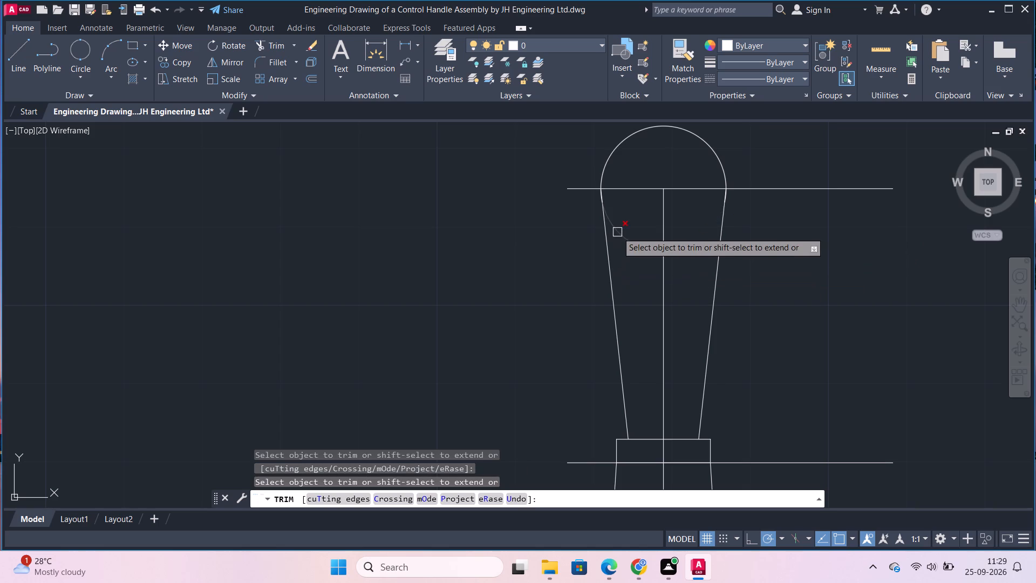
click(617, 232)
scroll(600, 169, up, 2)
scroll(607, 228, up, 3)
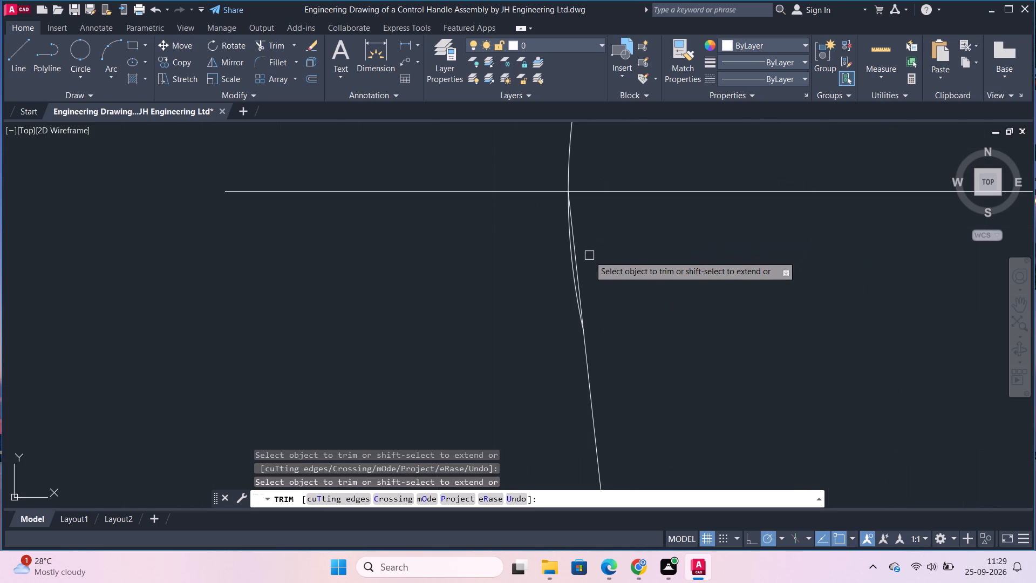
click(581, 265)
scroll(669, 238, down, 3)
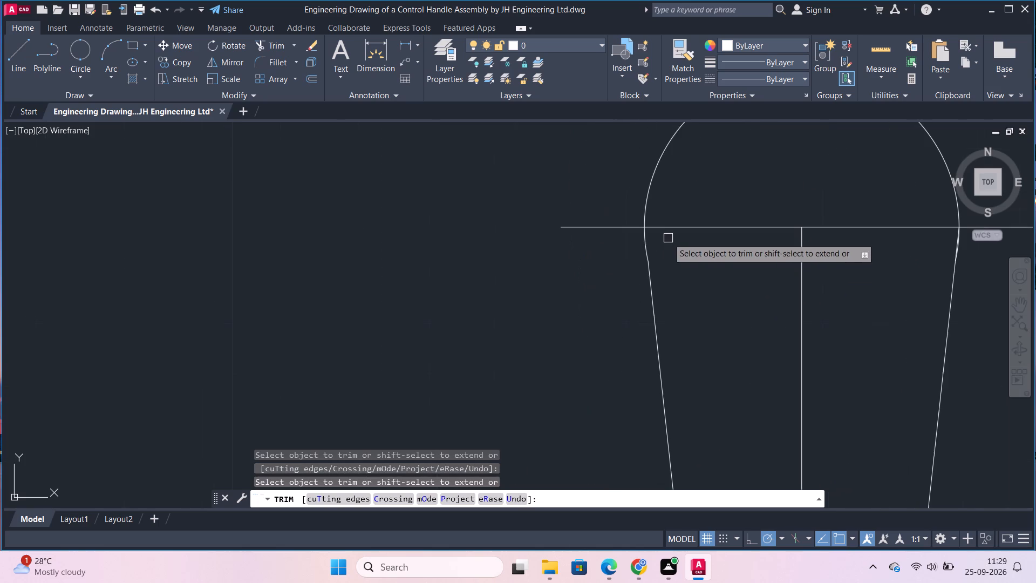
scroll(967, 267, up, 3)
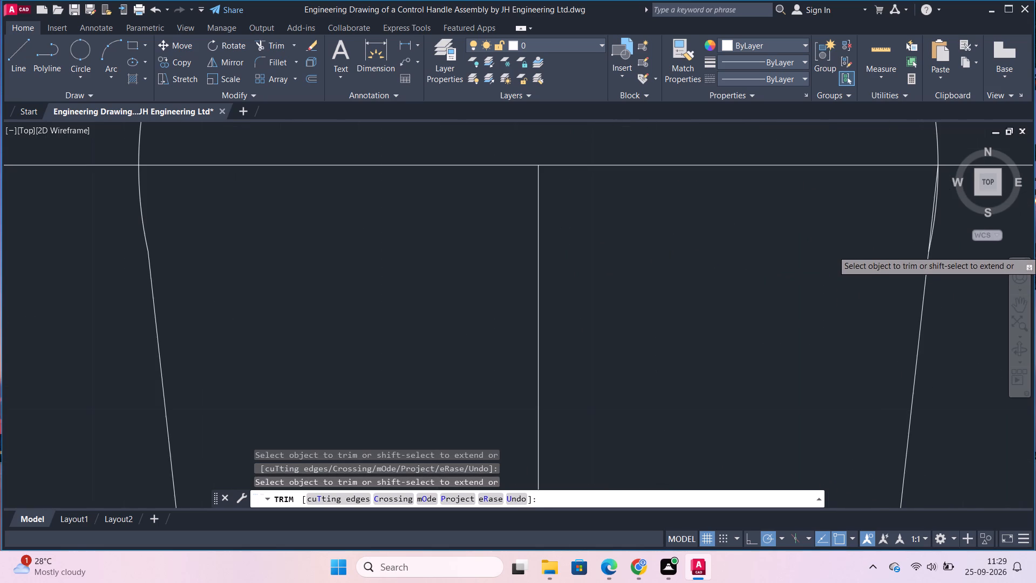
scroll(948, 250, up, 1)
click(900, 176)
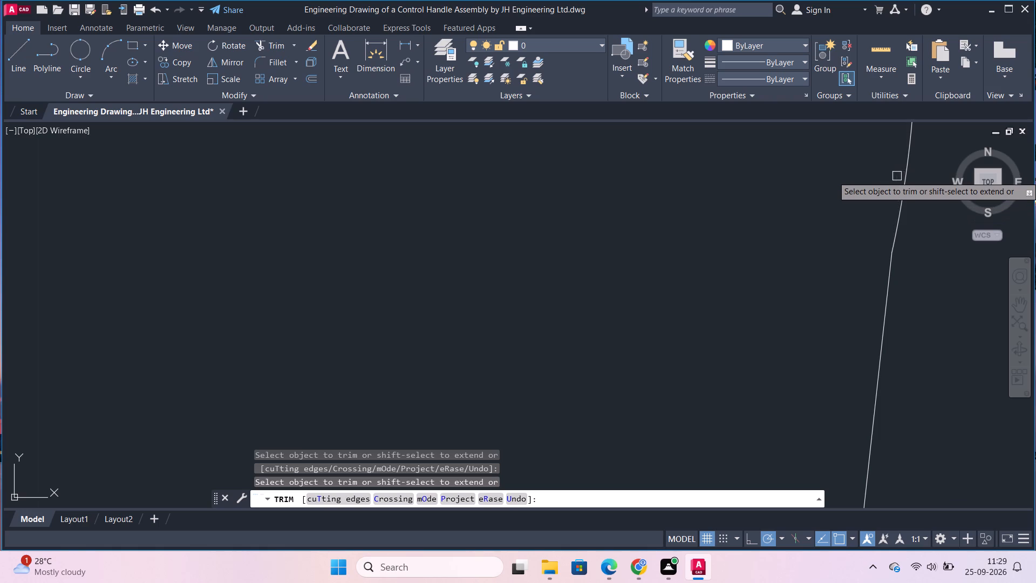
scroll(883, 178, down, 7)
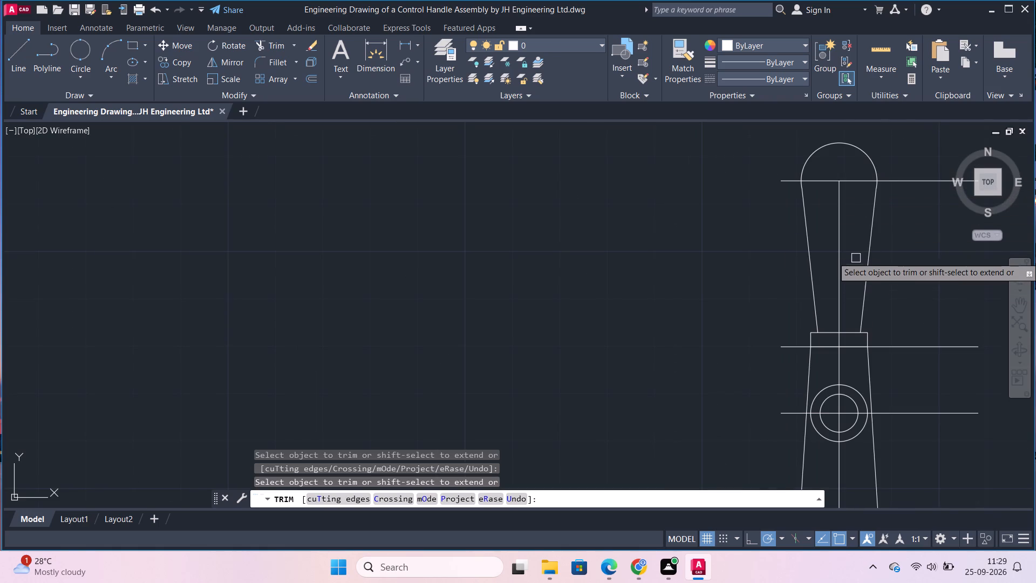
key(Escape)
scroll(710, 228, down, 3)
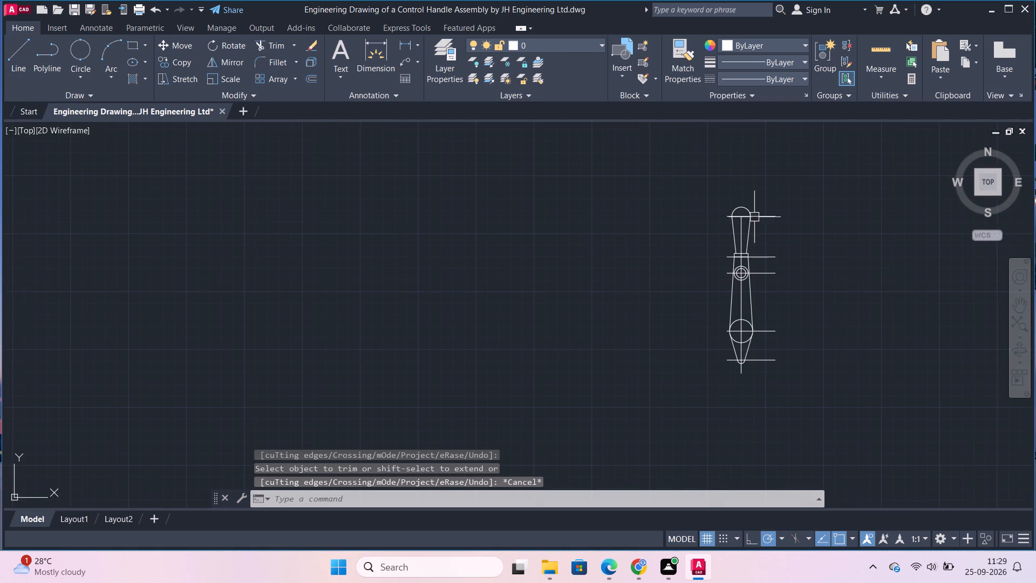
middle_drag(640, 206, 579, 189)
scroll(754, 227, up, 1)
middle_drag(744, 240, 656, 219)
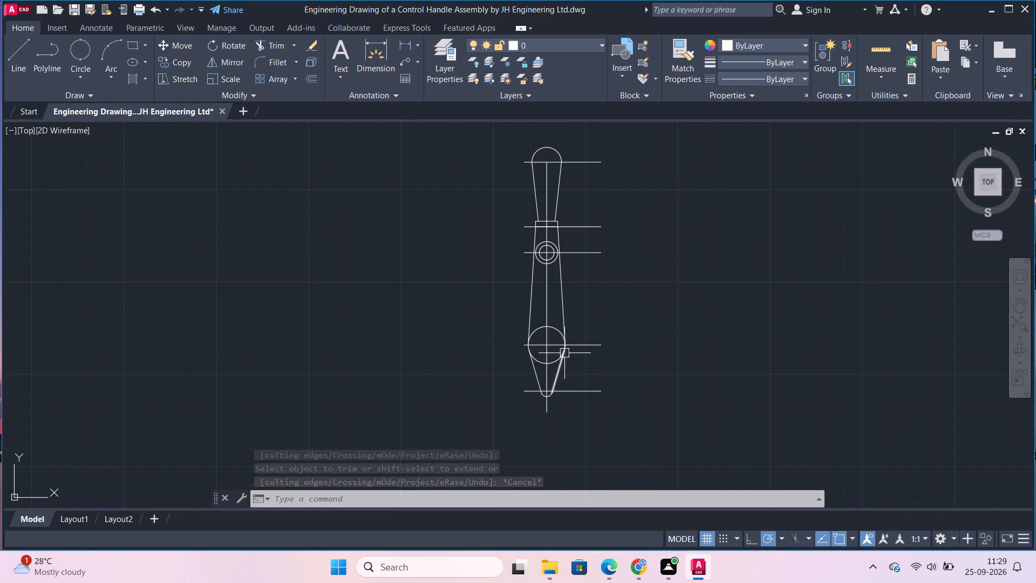
Stretch the right ends of the horizontal lines through the large lower circle, collar base and grip top far beyond the handle, the lowest by about 117.6.
click(583, 346)
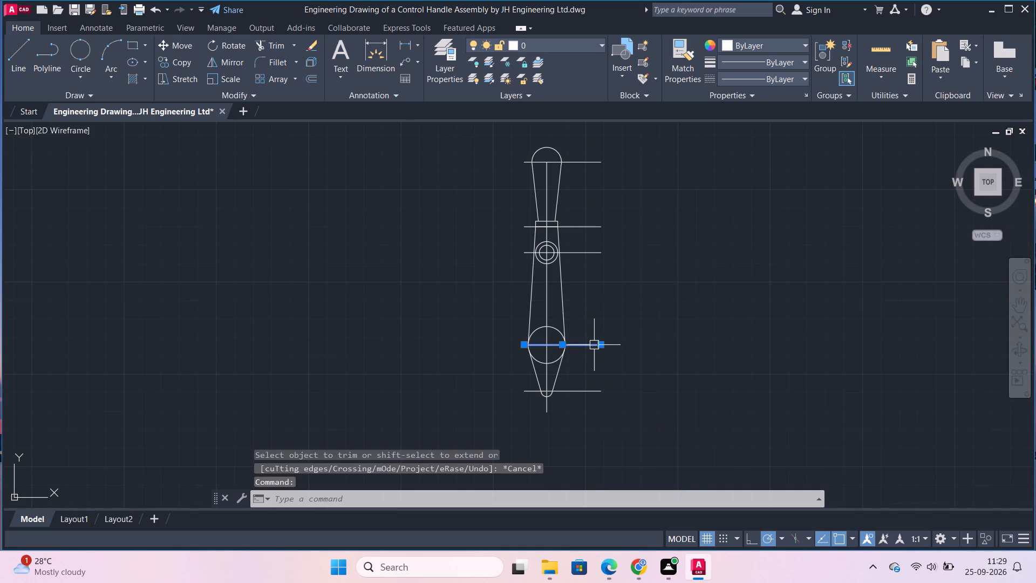
click(601, 345)
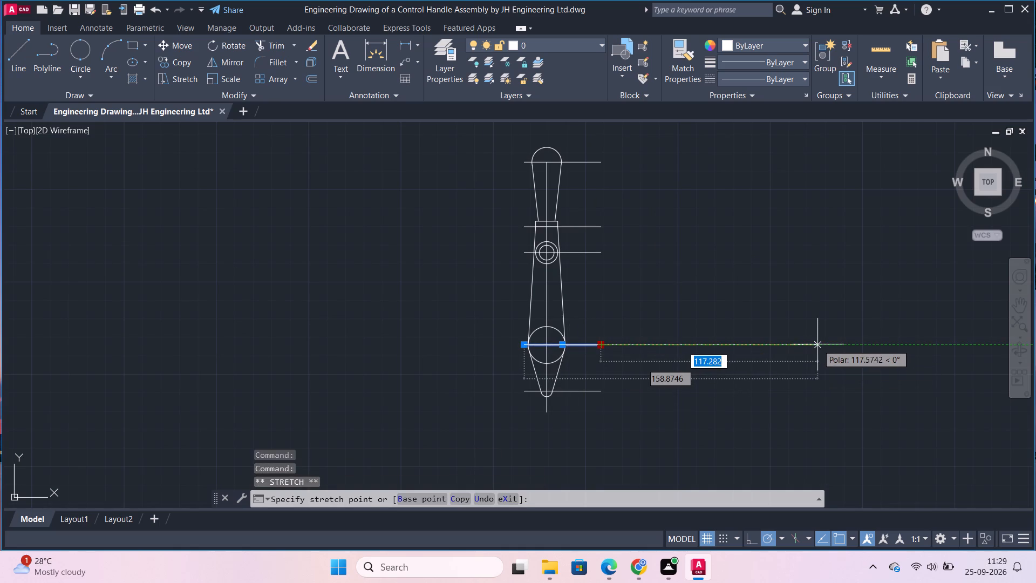
click(817, 344)
key(Escape)
click(571, 227)
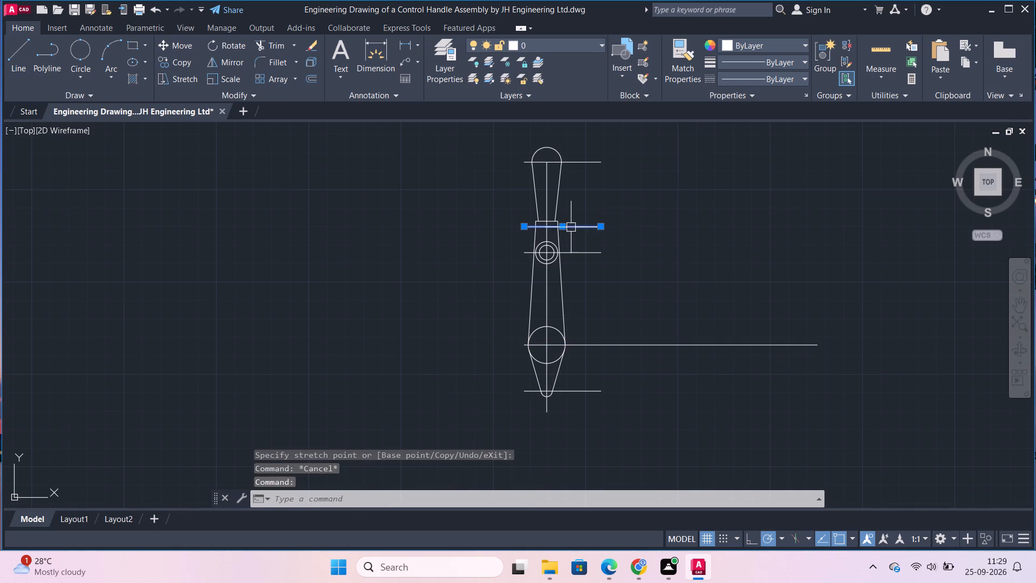
click(601, 225)
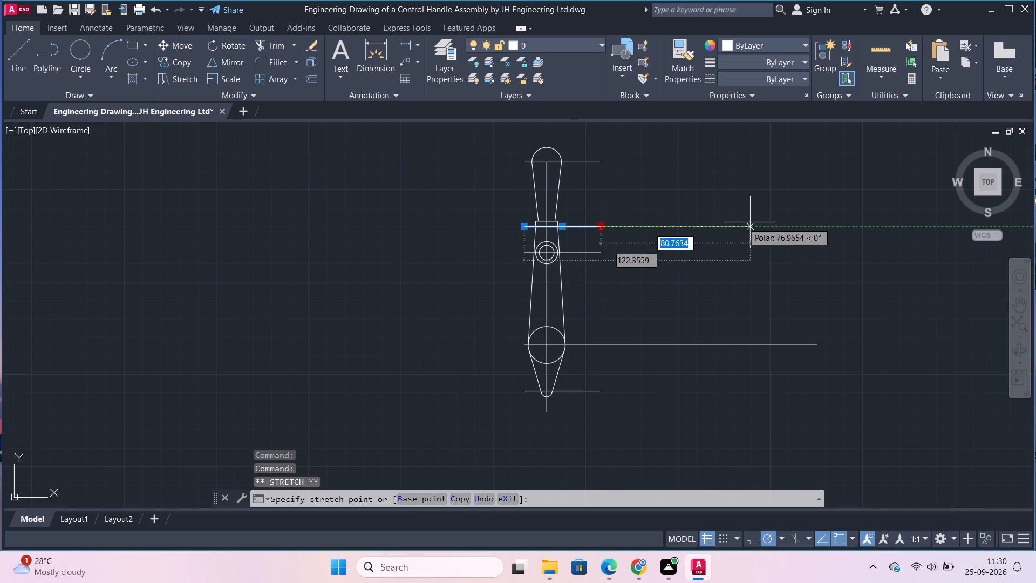
click(790, 226)
key(Escape)
click(589, 161)
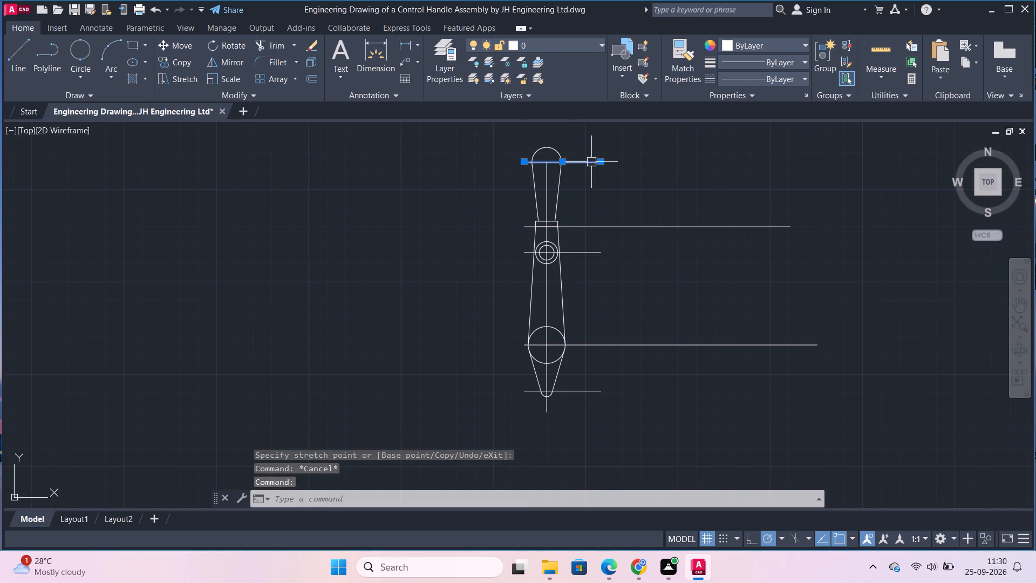
click(598, 162)
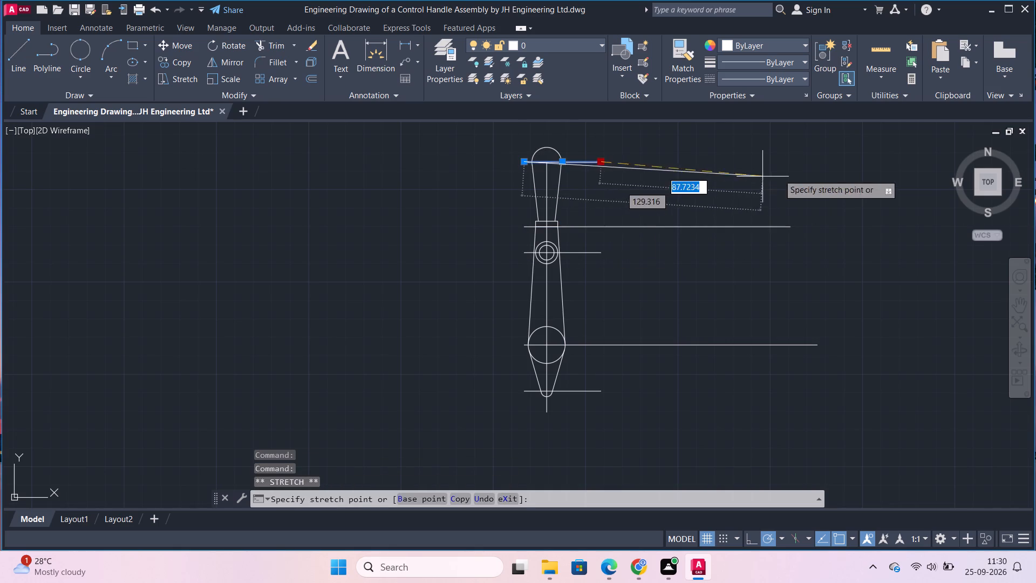
click(786, 159)
key(Escape)
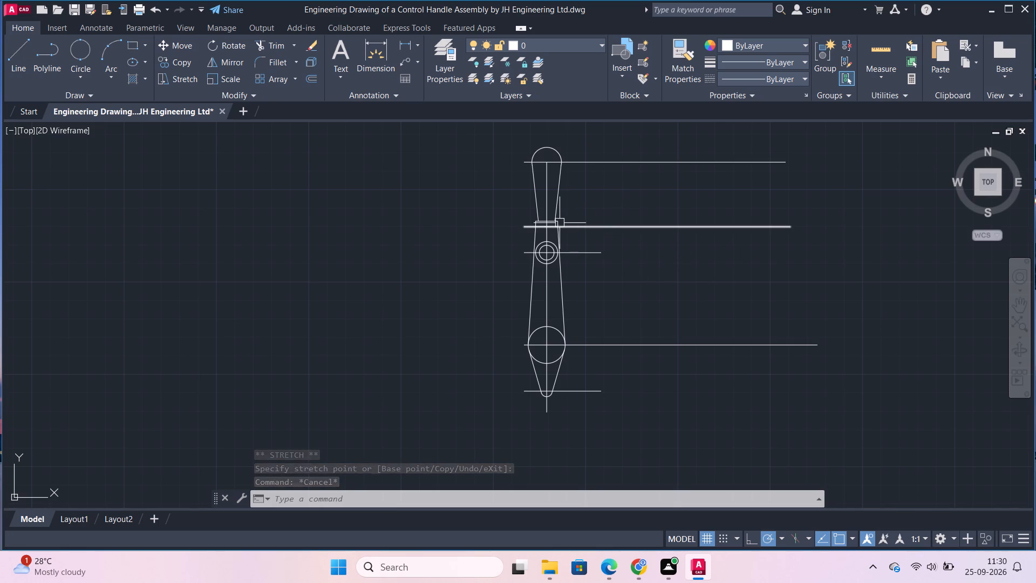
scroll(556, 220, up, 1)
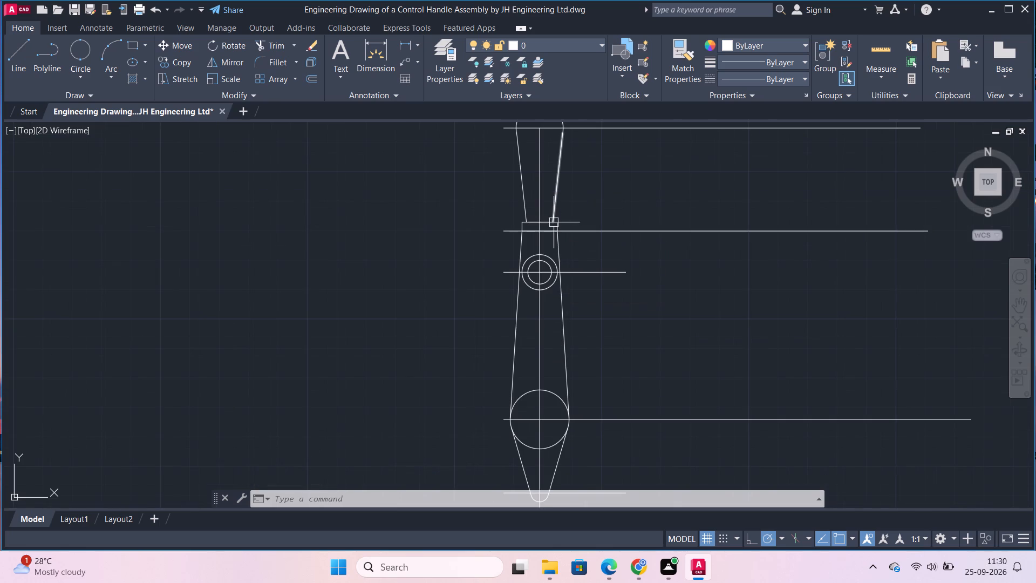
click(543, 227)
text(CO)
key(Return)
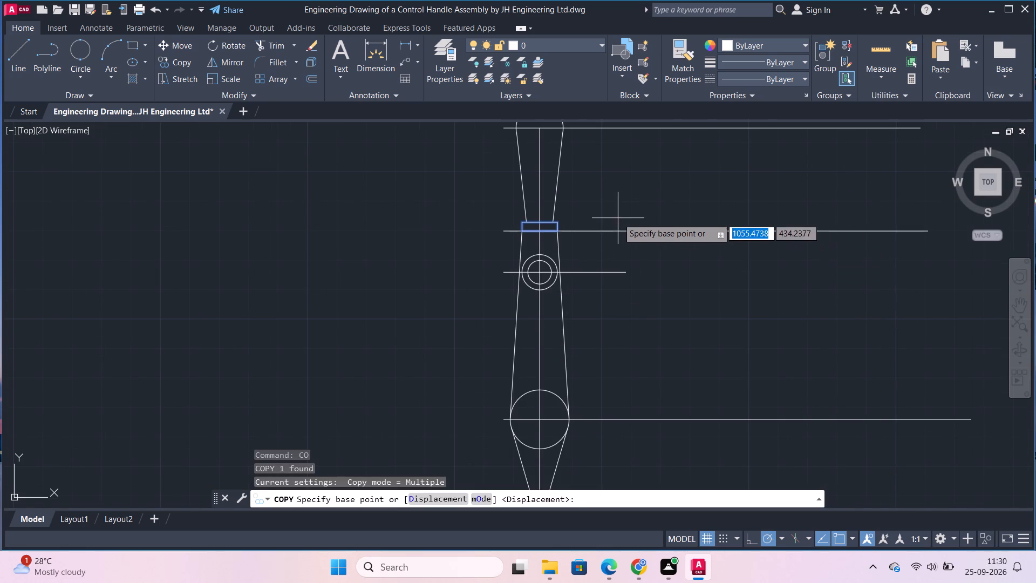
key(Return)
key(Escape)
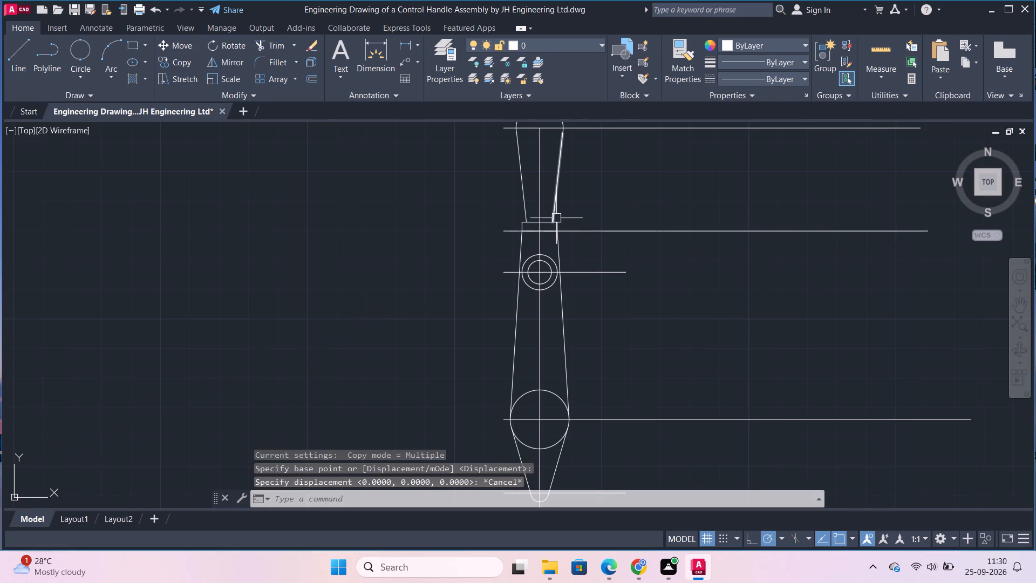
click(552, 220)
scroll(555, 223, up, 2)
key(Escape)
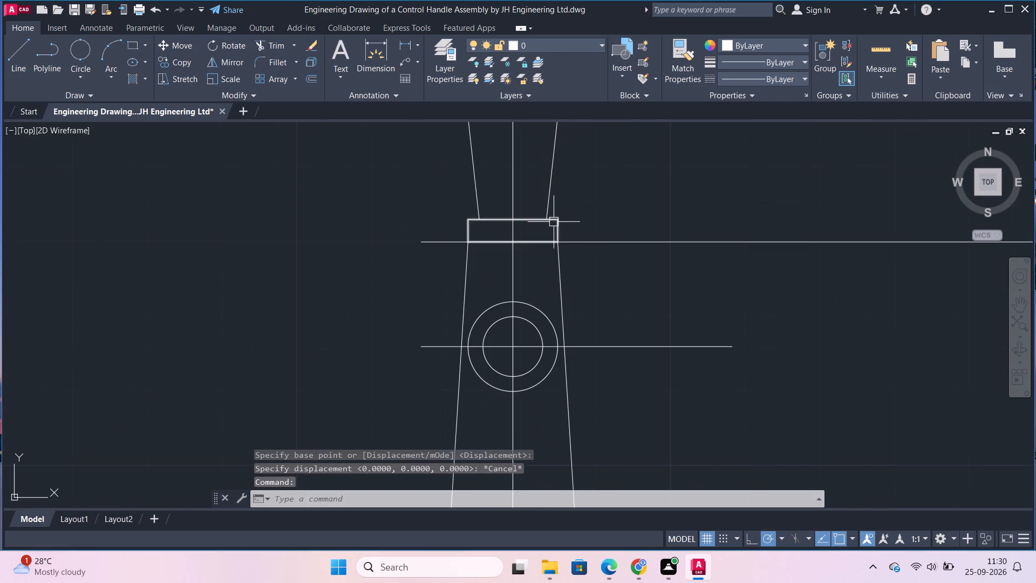
Copy the collar rectangle from its bottom-edge midpoint to the midpoint of the extended horizontal line at the collar's base.
click(554, 223)
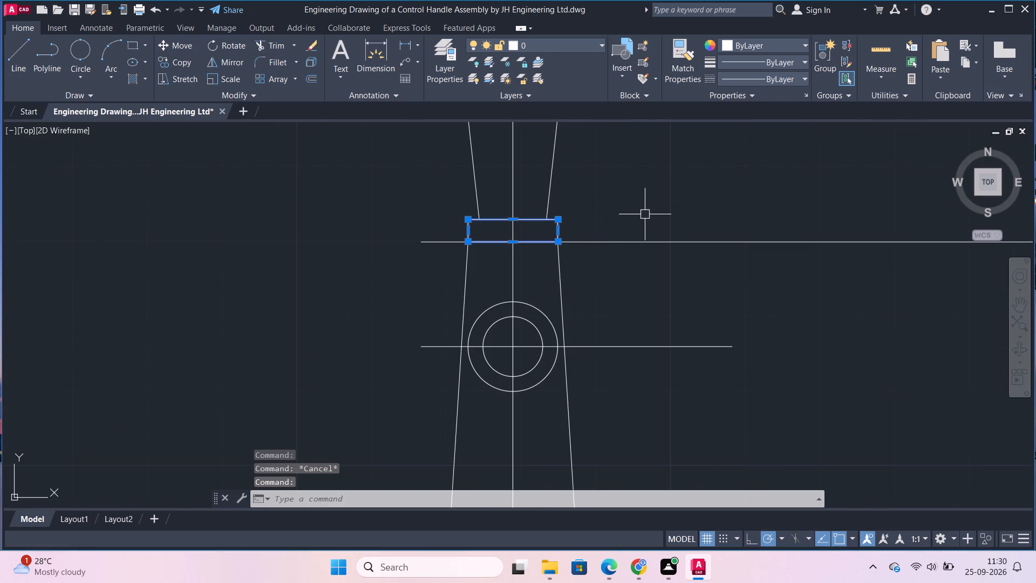
text(CO)
key(Return)
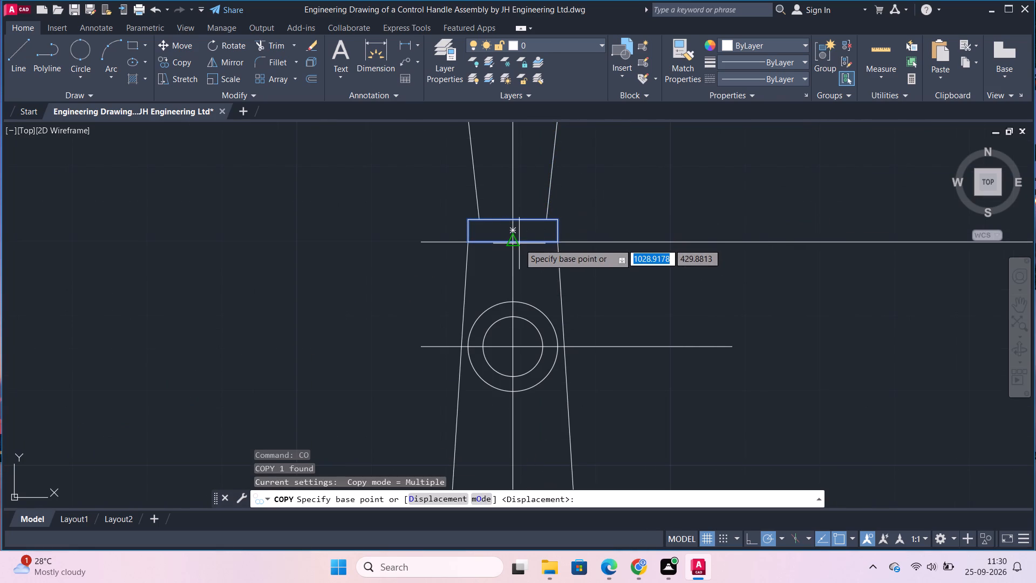
click(514, 243)
scroll(782, 214, down, 2)
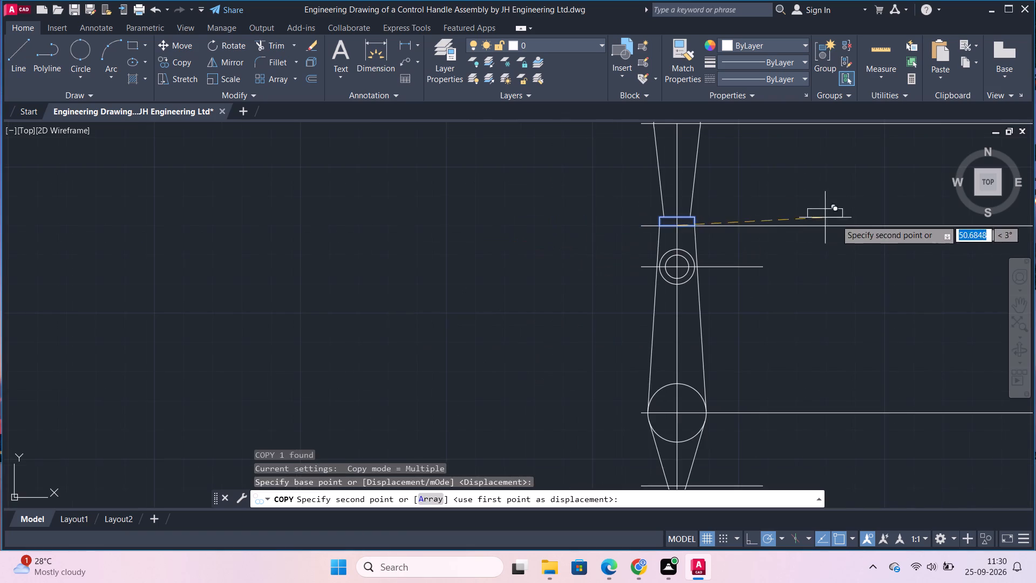
middle_drag(799, 225, 519, 251)
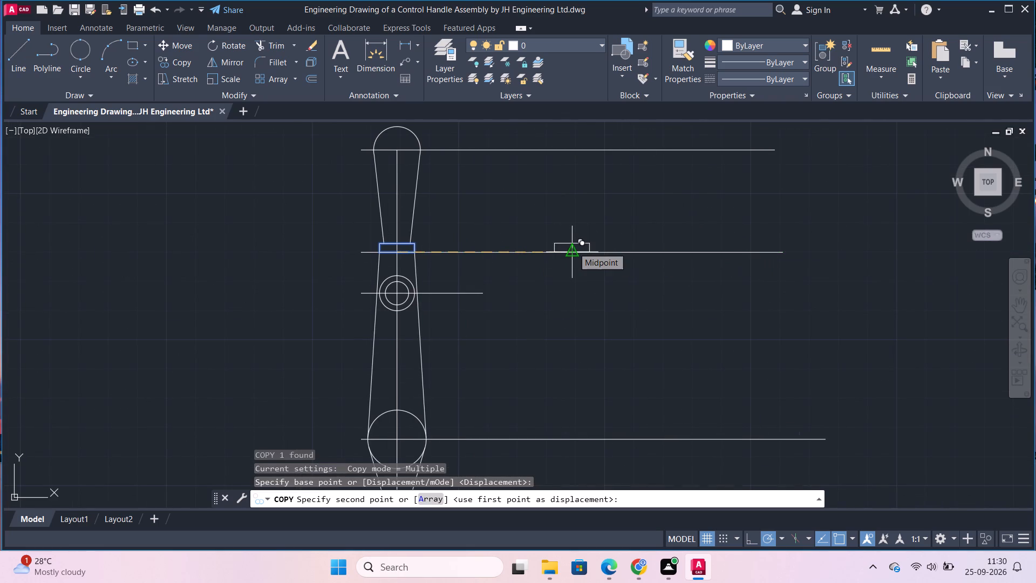
click(576, 249)
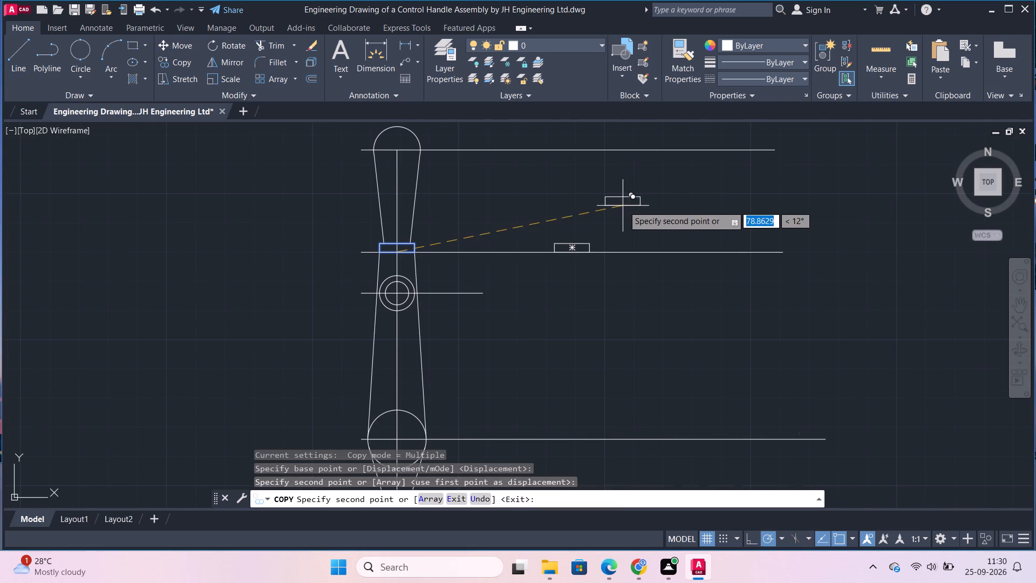
key(Escape)
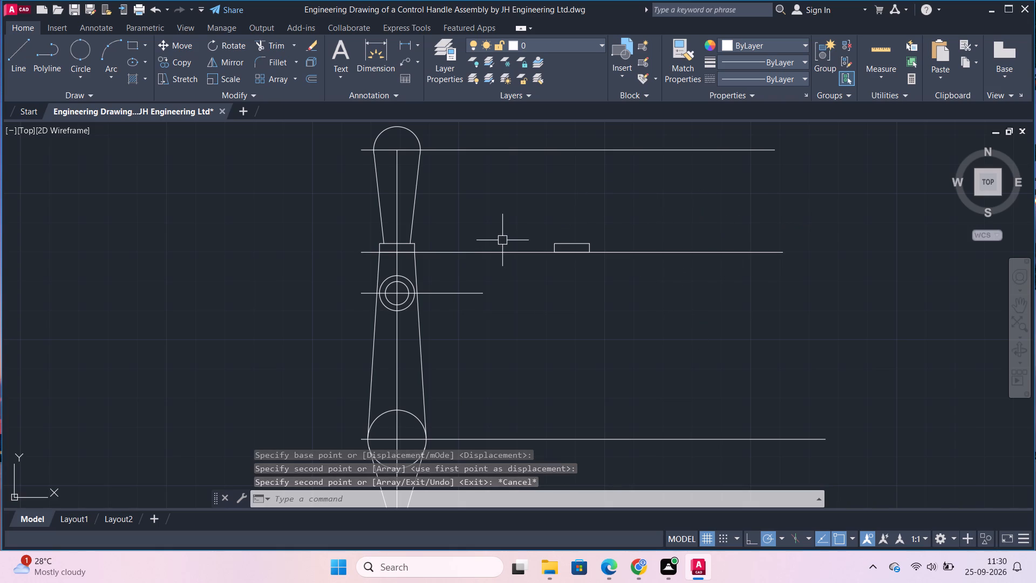
Join the grip's top arc and its two tapered side lines into one polyline.
click(452, 214)
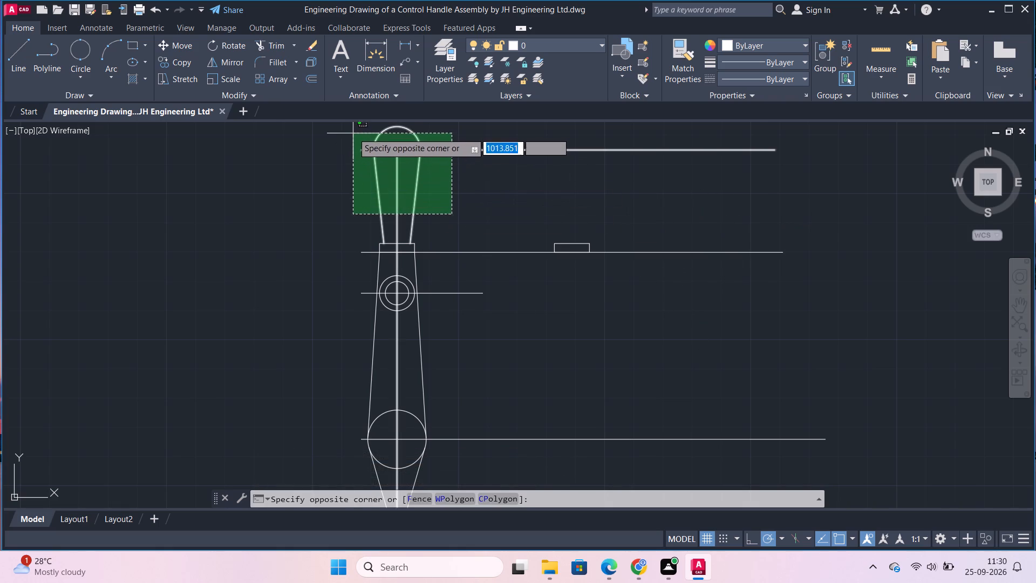
key(Escape)
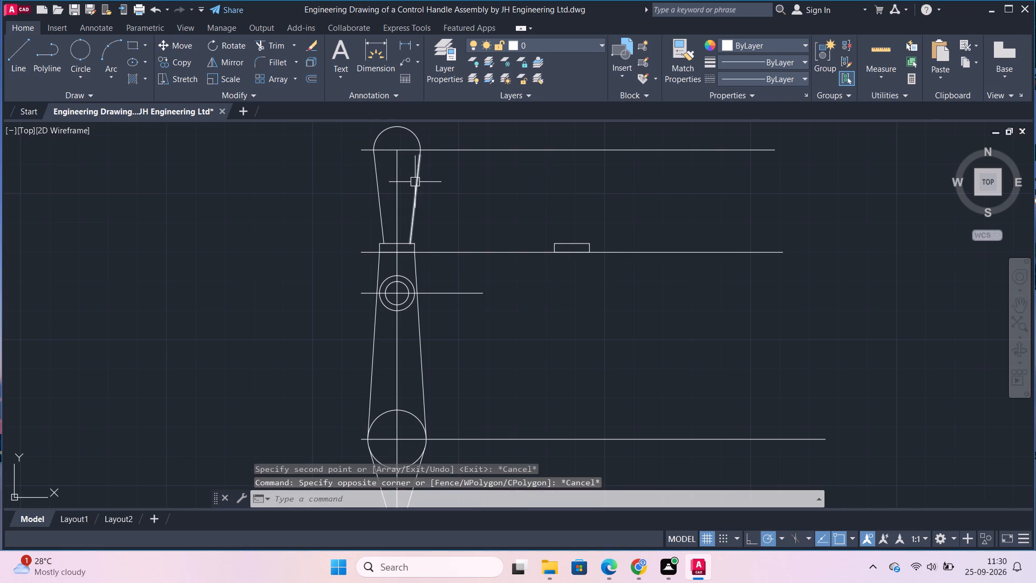
click(415, 182)
click(411, 137)
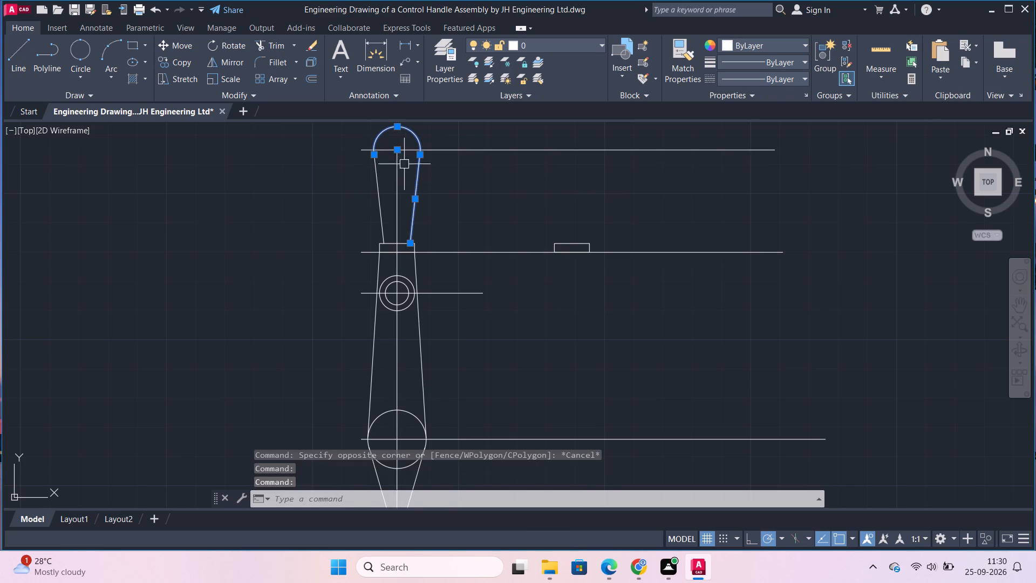
click(383, 194)
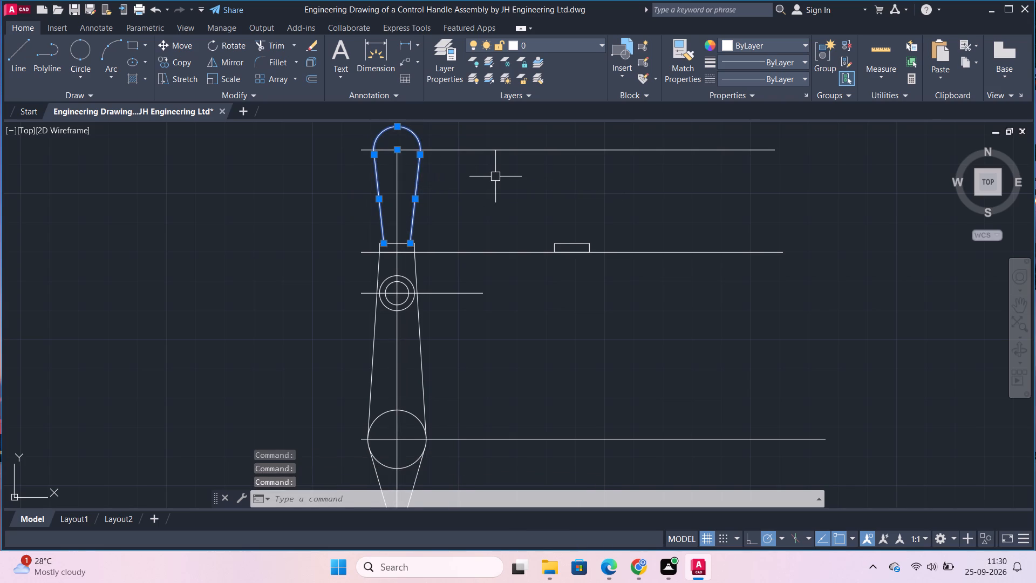
key(j)
key(Return)
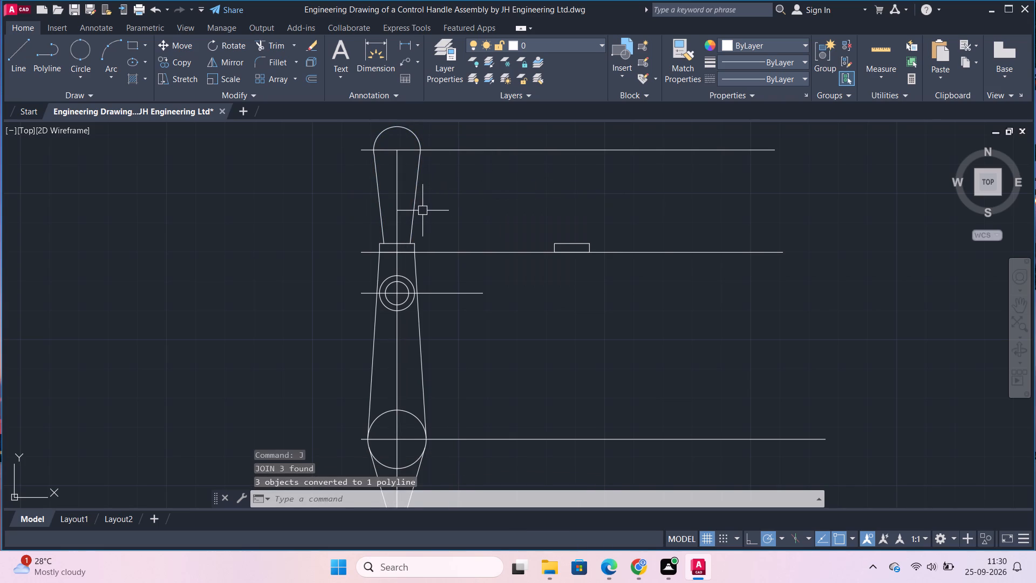
Copy the joined grip outline from the original collar's top-edge midpoint to the copied collar's top-edge midpoint.
click(419, 204)
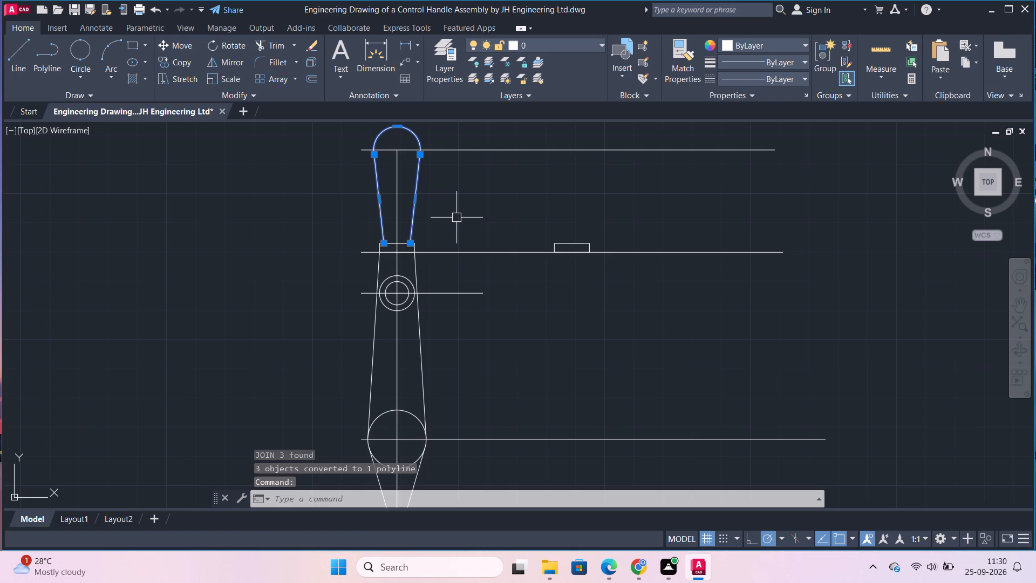
text(CO)
key(Return)
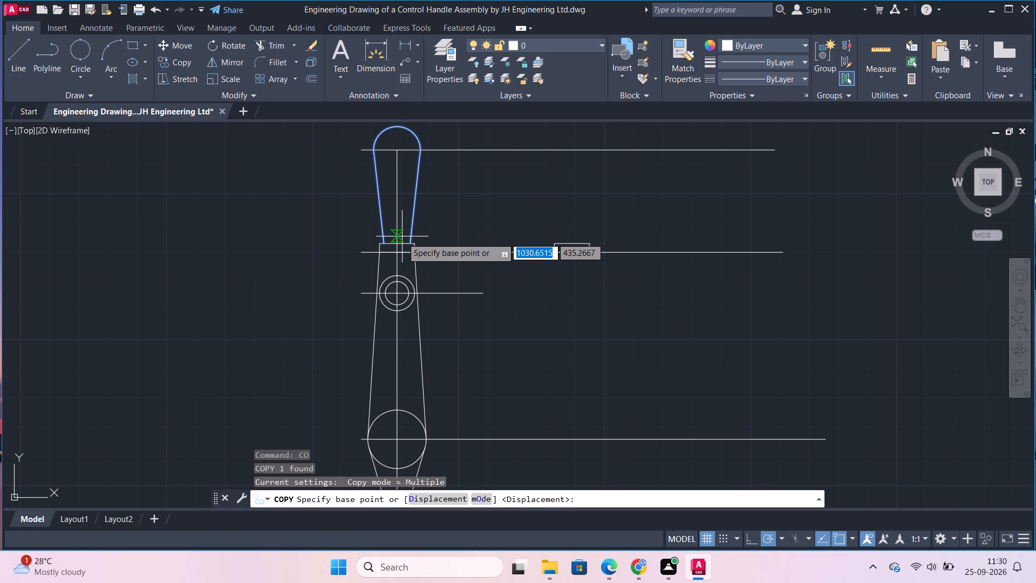
scroll(401, 239, up, 2)
click(388, 250)
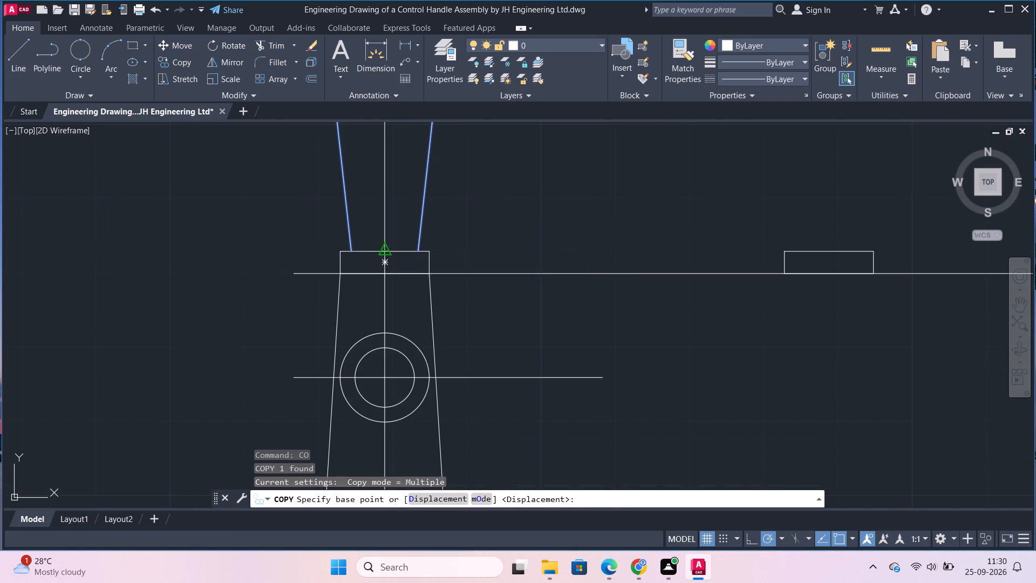
scroll(584, 232, down, 2)
scroll(690, 245, up, 2)
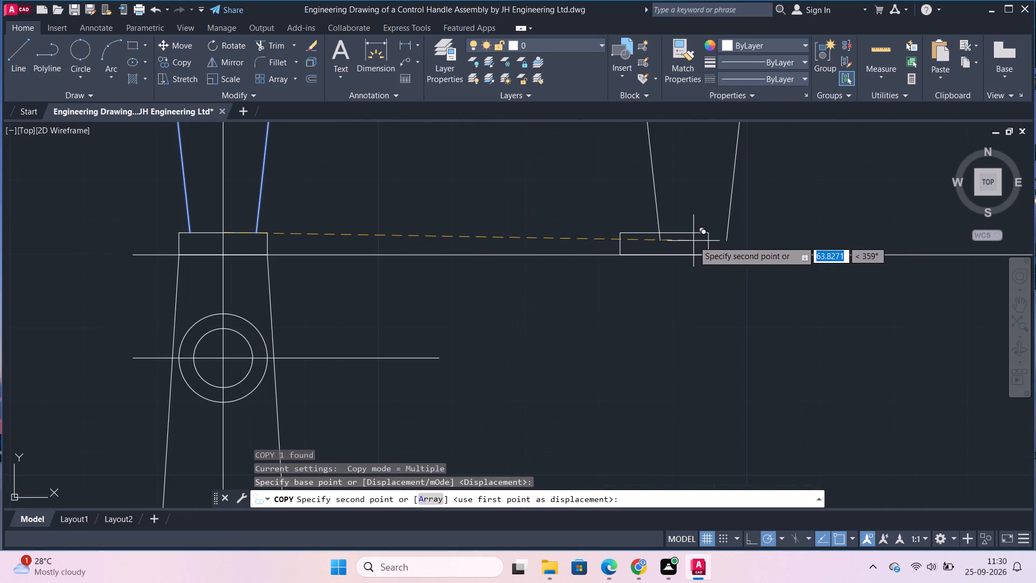
click(659, 237)
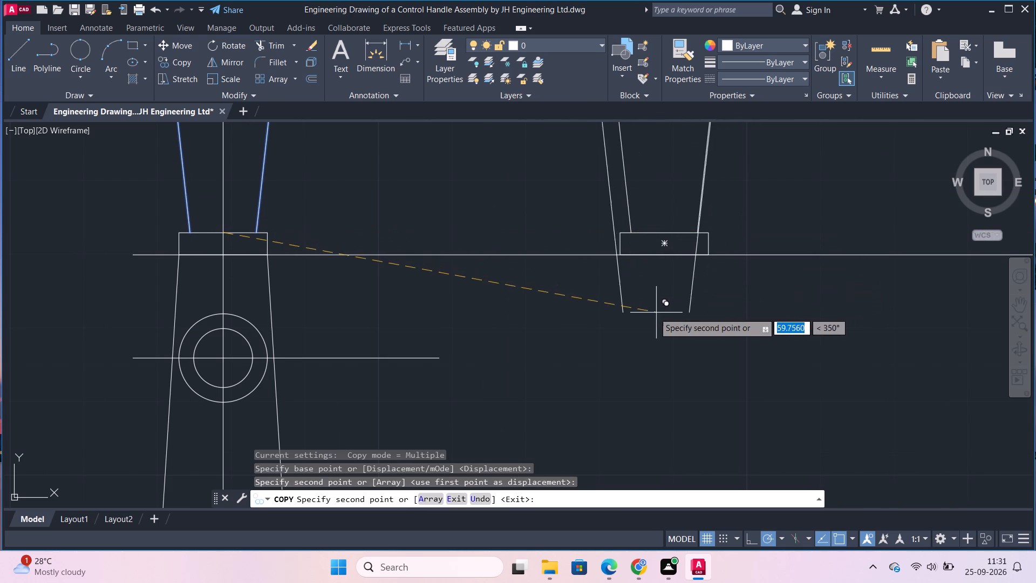
key(Escape)
Draw a vertical line straight down from the midpoint of the copied collar's bottom edge.
scroll(637, 301, down, 3)
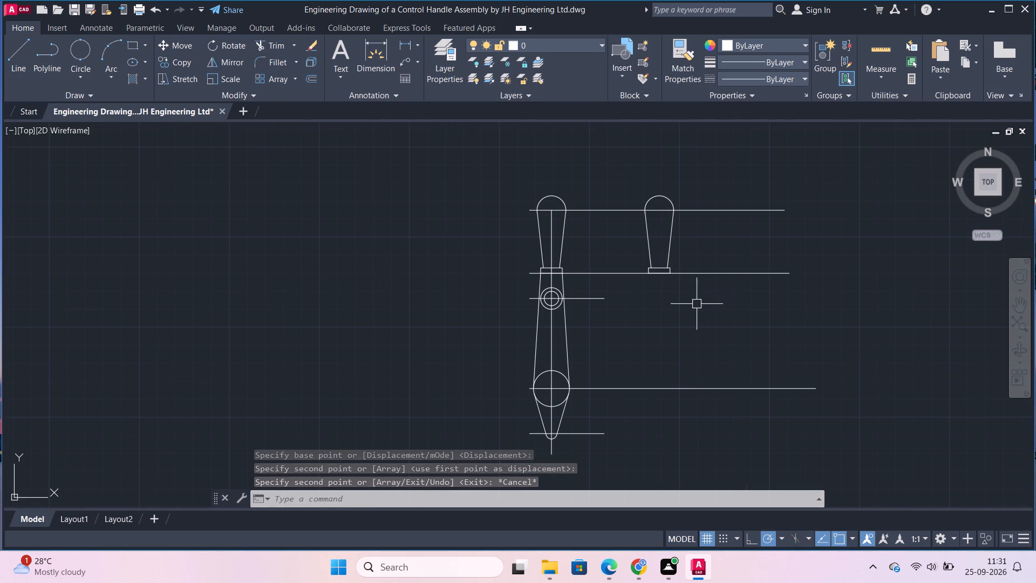
scroll(715, 327, up, 1)
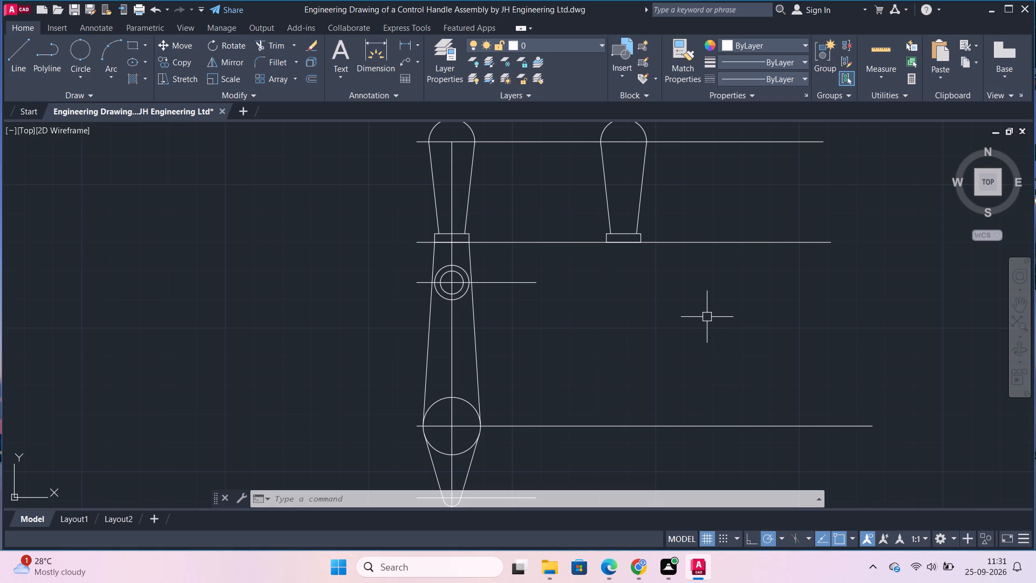
scroll(661, 245, up, 1)
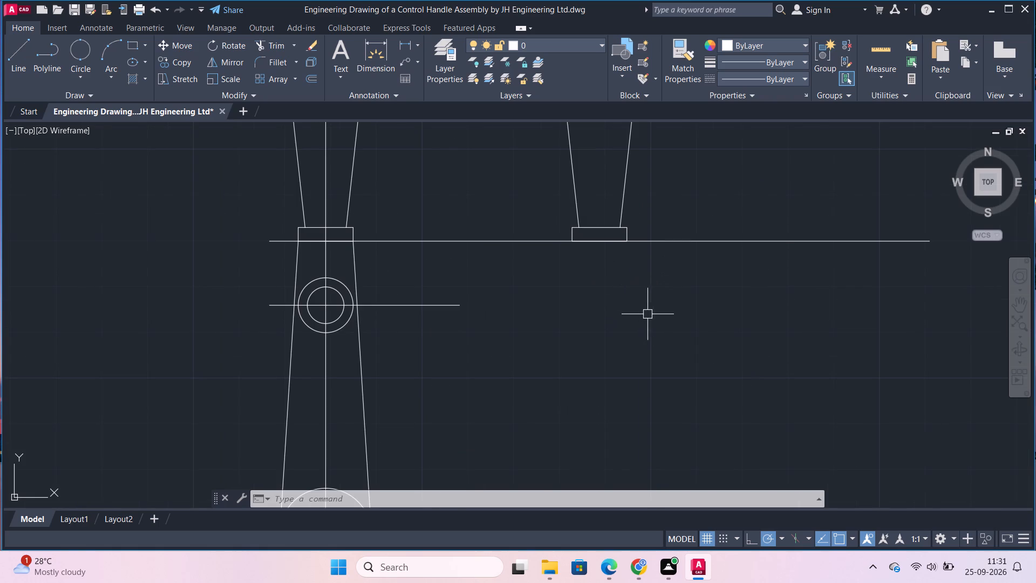
key(l)
key(Return)
click(599, 242)
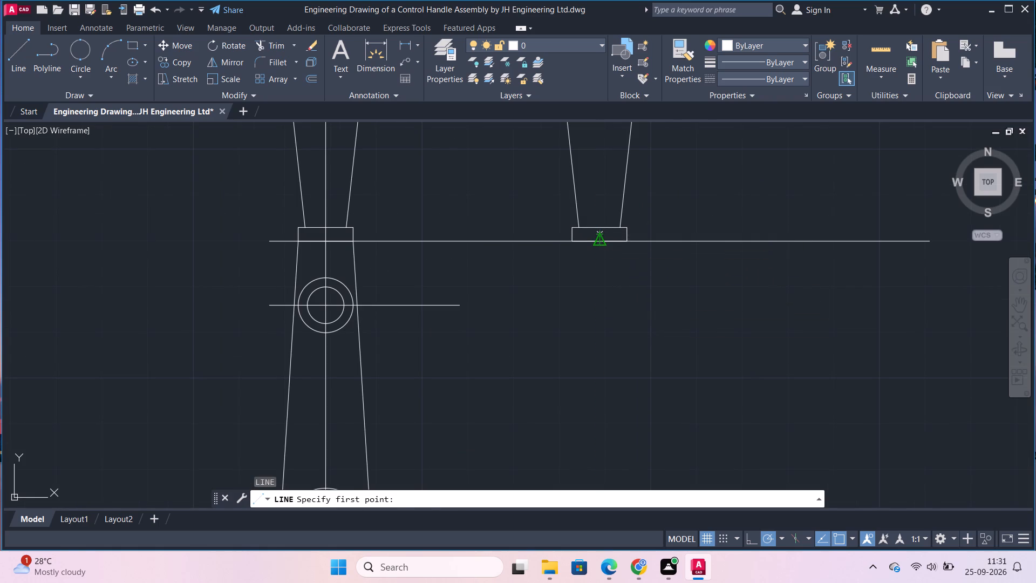
click(595, 339)
key(Escape)
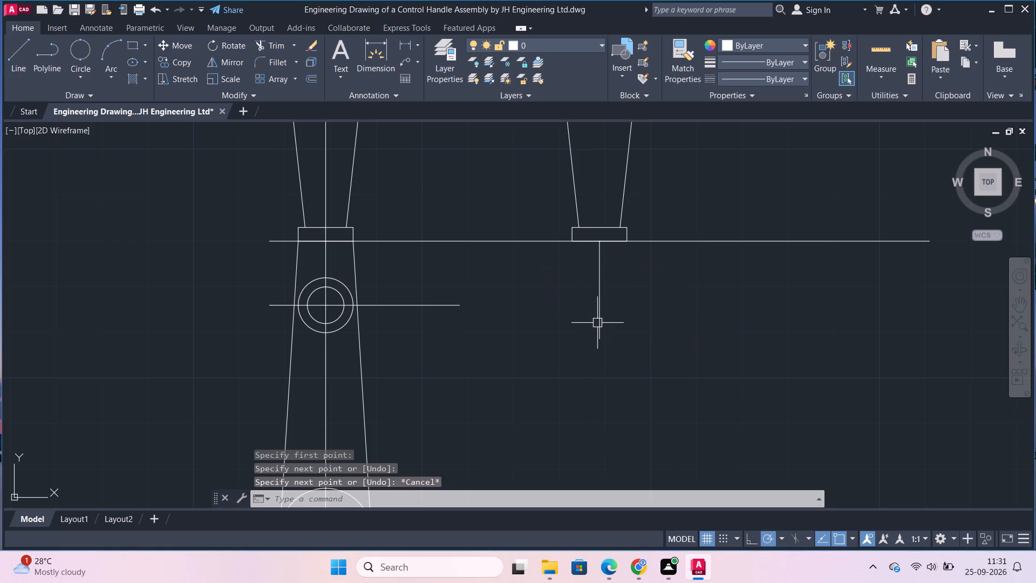
Offset the vertical line below the copied collar by 2.5 to both sides.
key(o)
key(Return)
key(Return)
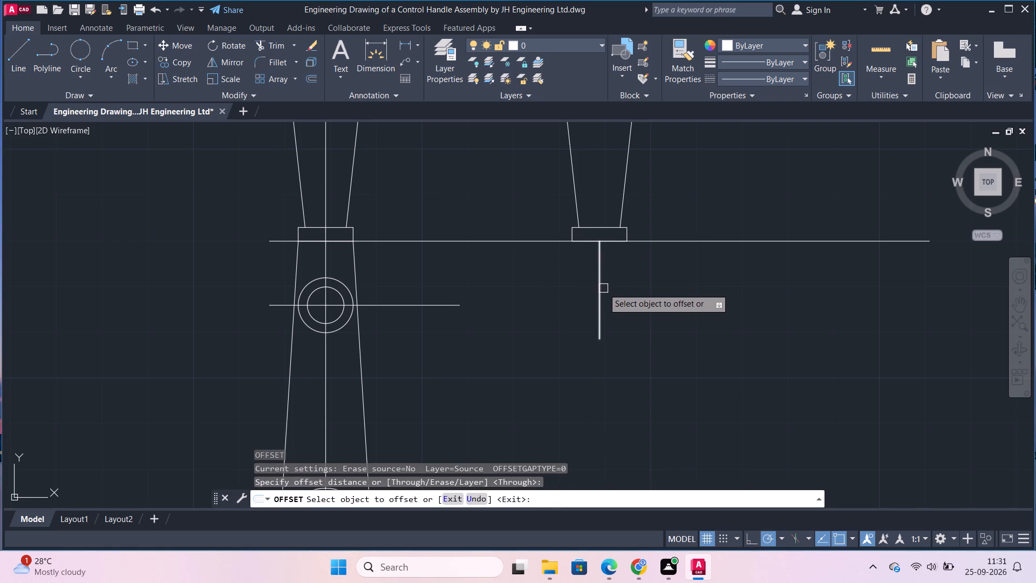
click(603, 288)
text(2.5)
key(Return)
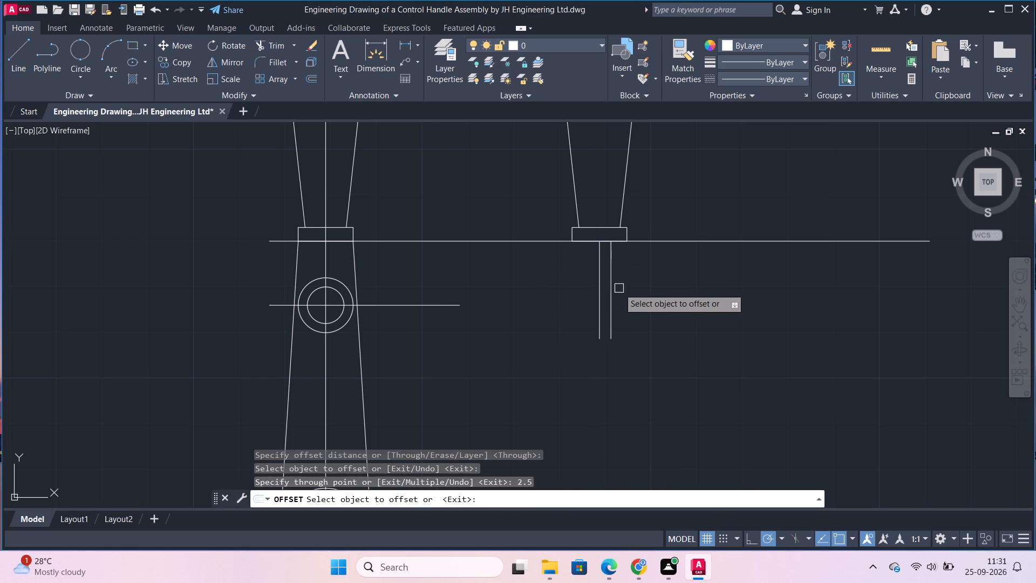
click(598, 293)
text(2.5)
key(Return)
scroll(679, 295, down, 1)
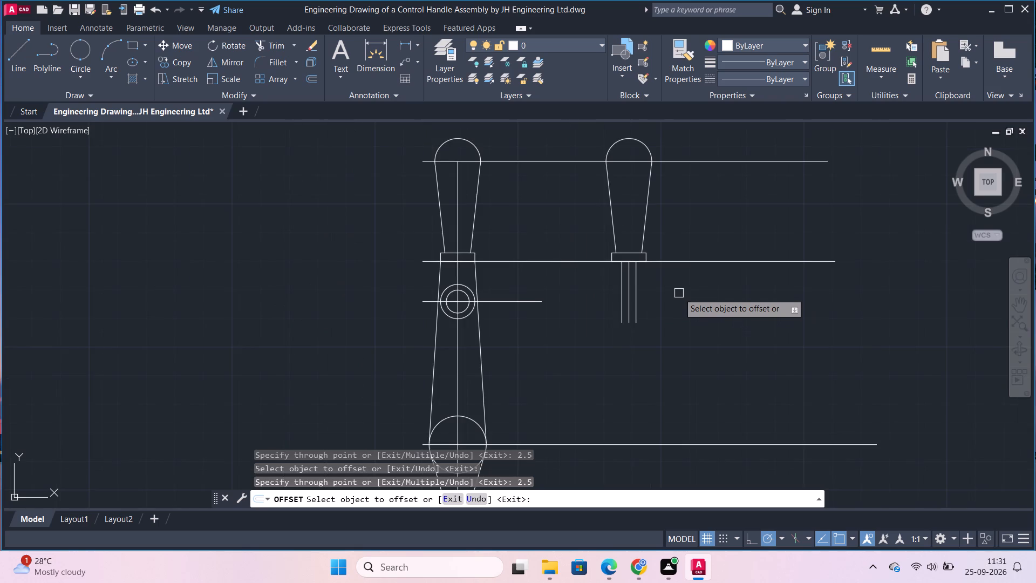
scroll(681, 301, down, 1)
key(Escape)
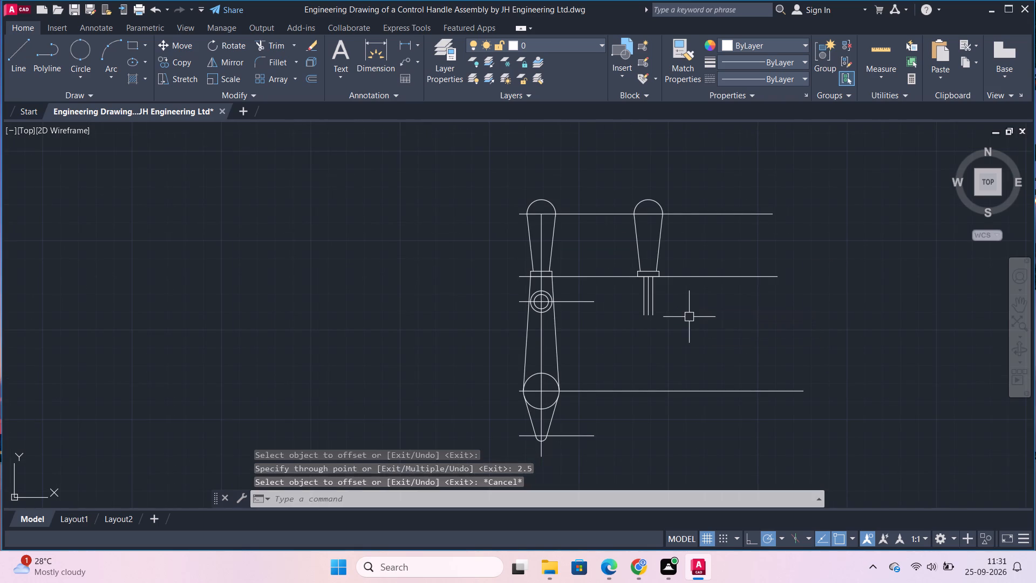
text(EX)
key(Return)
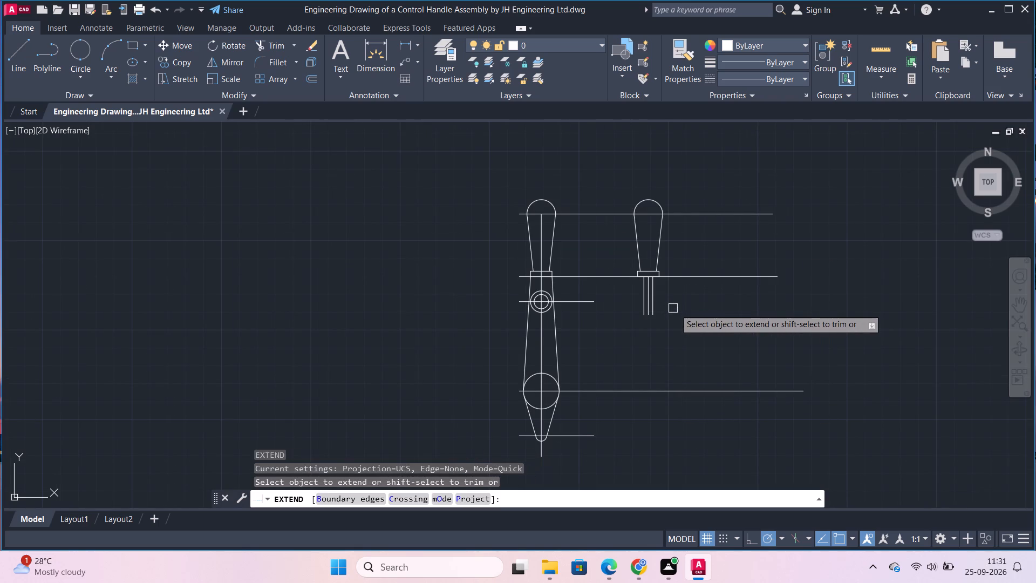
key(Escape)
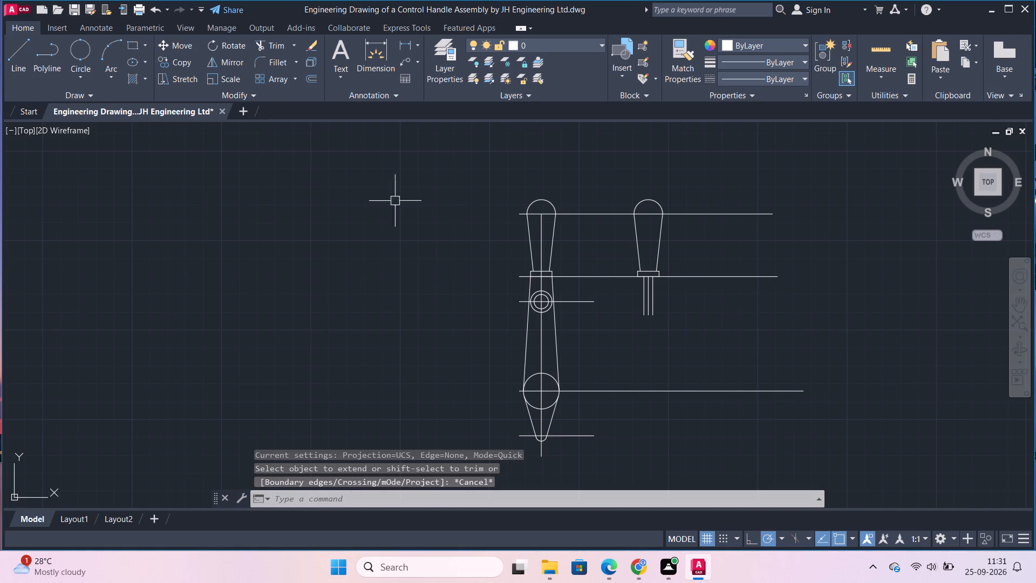
Stretch the horizontal line at the first view's bottom tip about 74 units rightward, past the second view.
click(584, 437)
click(594, 437)
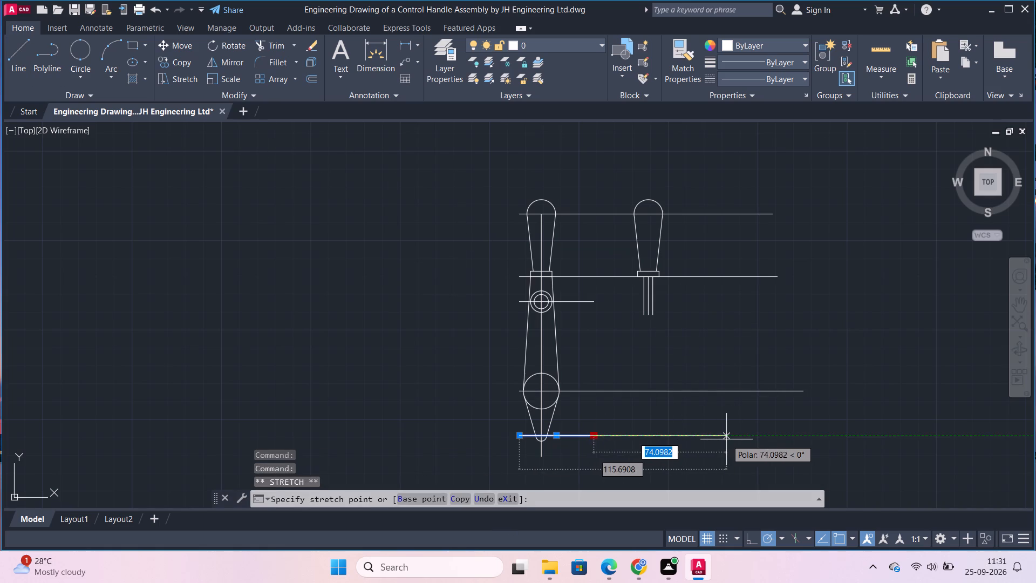
click(726, 439)
key(Escape)
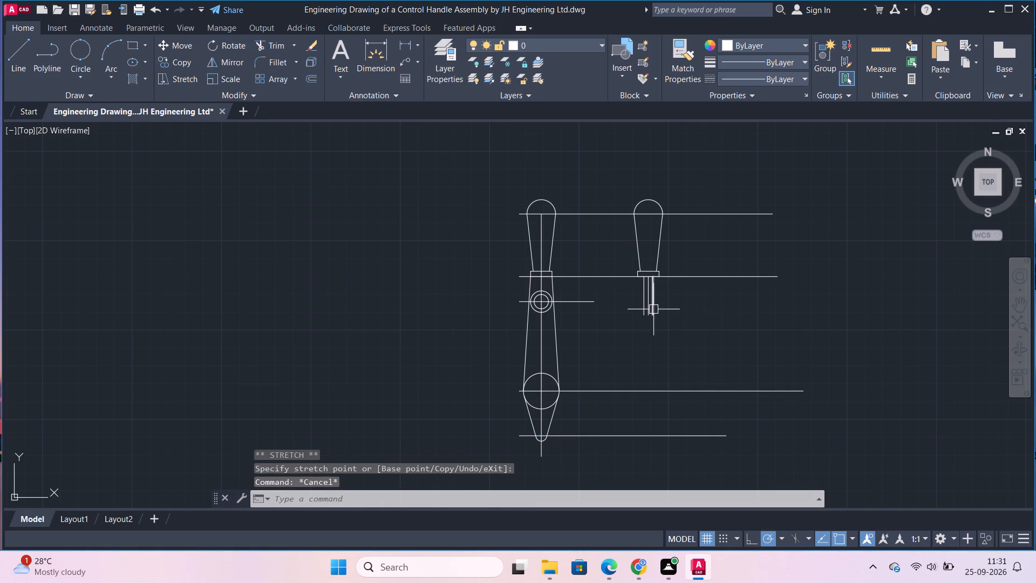
Stretch the lower ends of both offset lines straight down past the lowest horizontal line, about 100 units below the collar.
click(644, 310)
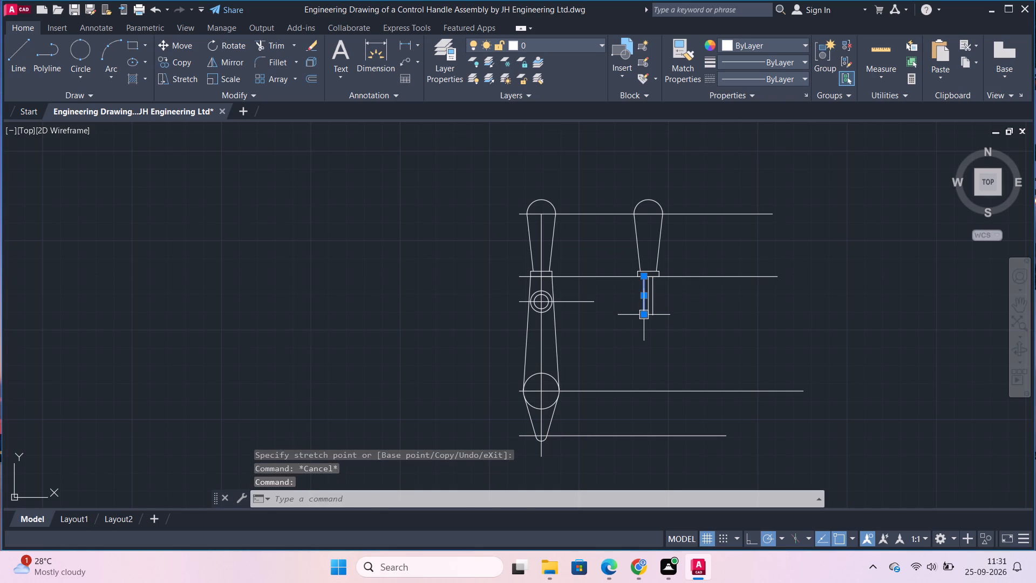
click(641, 316)
click(646, 459)
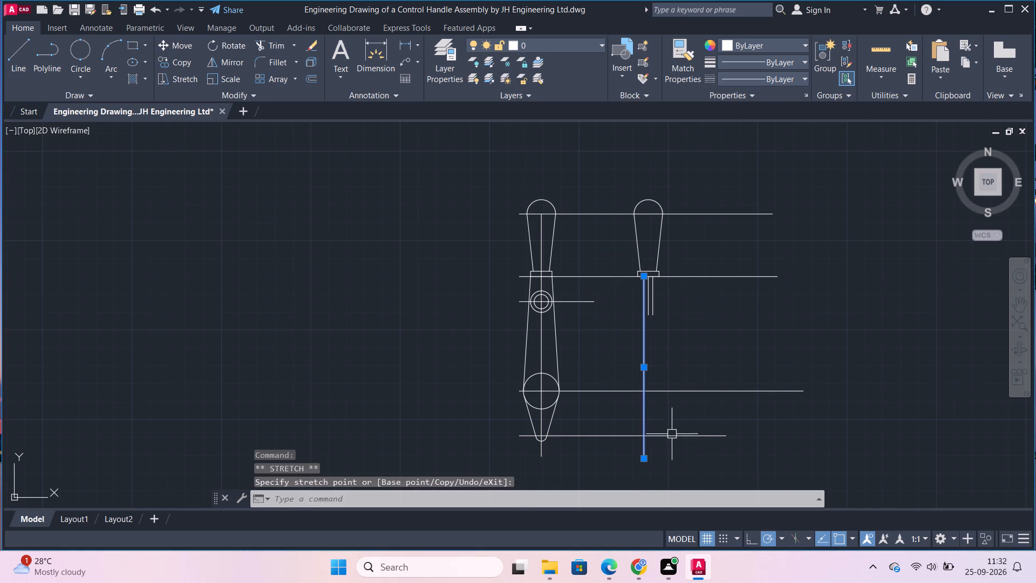
key(Escape)
click(655, 299)
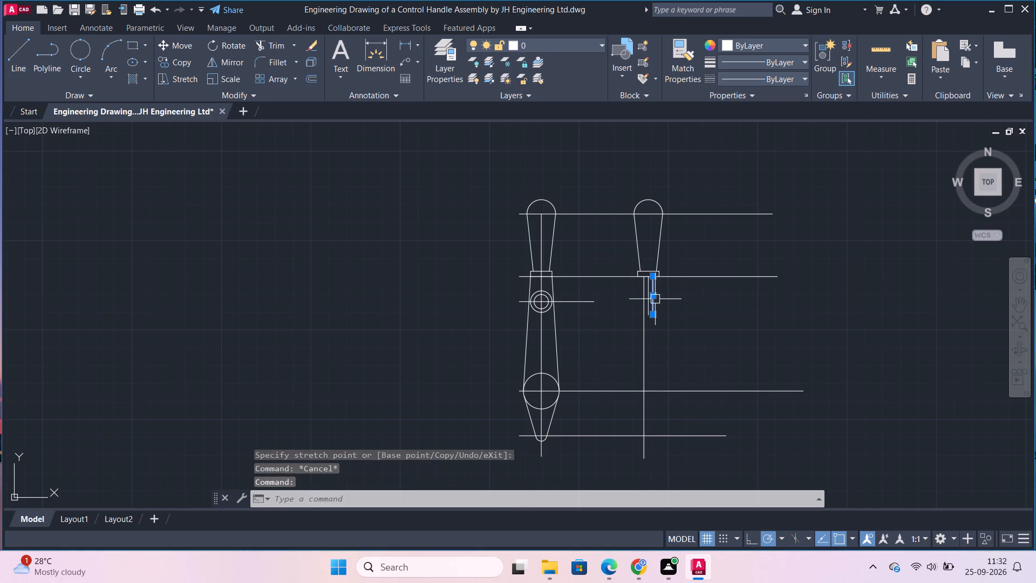
click(655, 312)
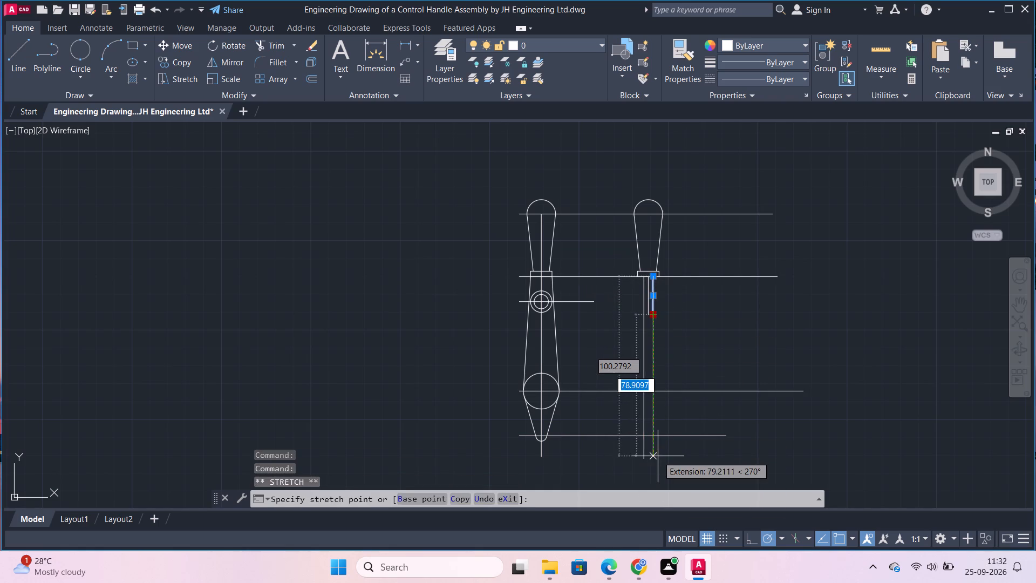
click(657, 456)
key(Escape)
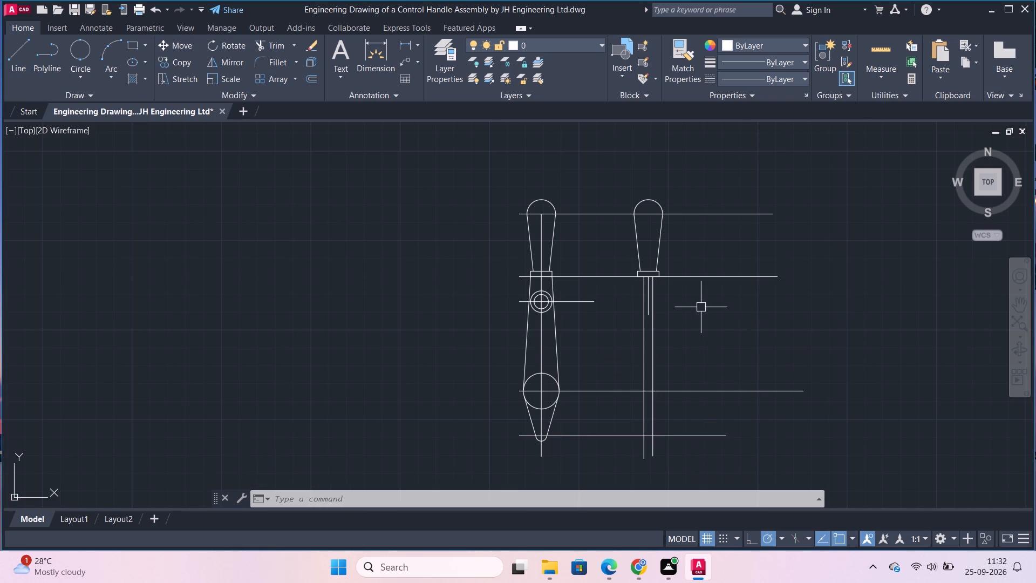
Draw a horizontal line from the top quadrant of the first view's outer small circle to the second view's right offset line.
scroll(694, 299, up, 2)
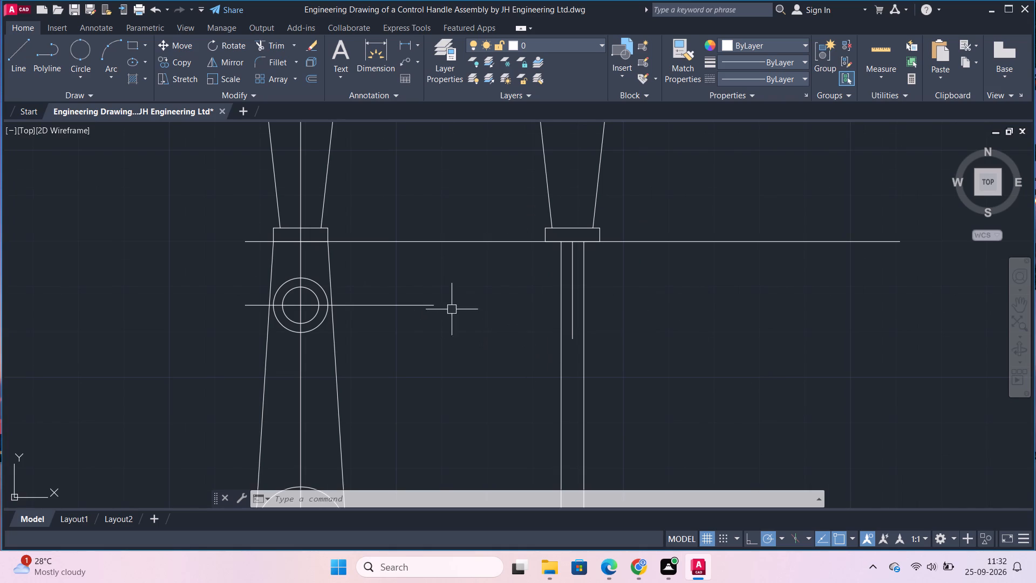
key(l)
key(Return)
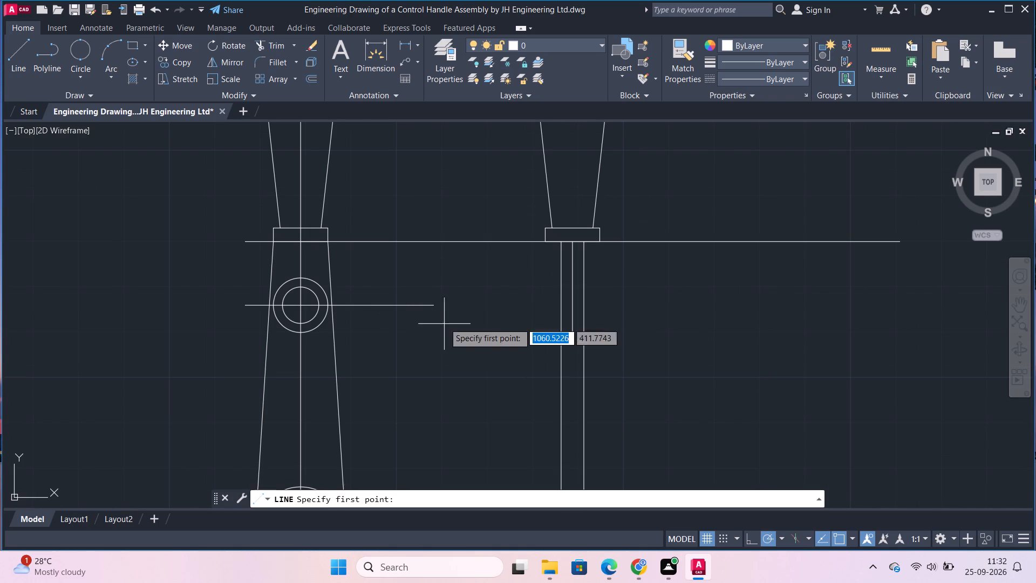
click(301, 280)
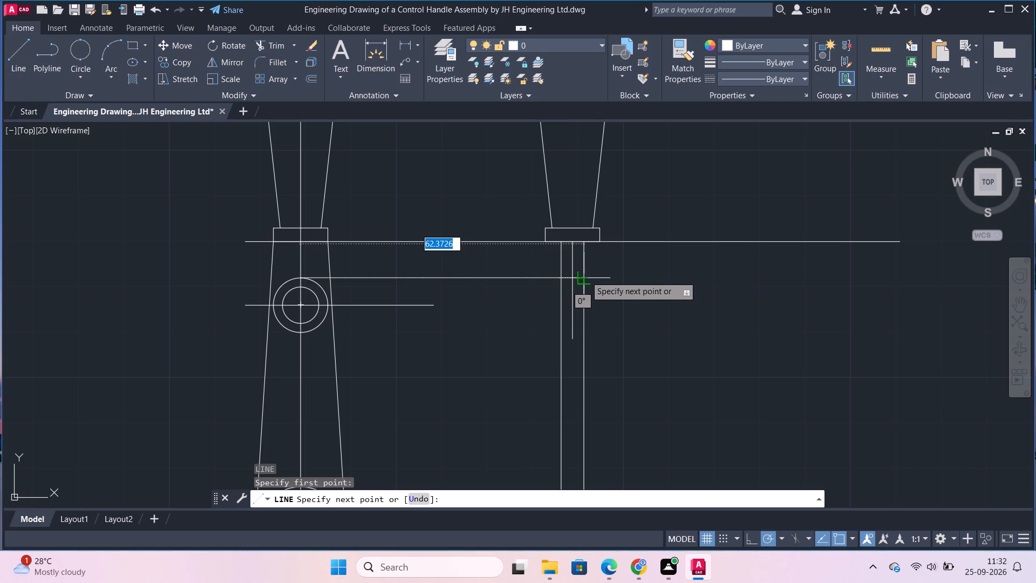
click(585, 276)
key(Escape)
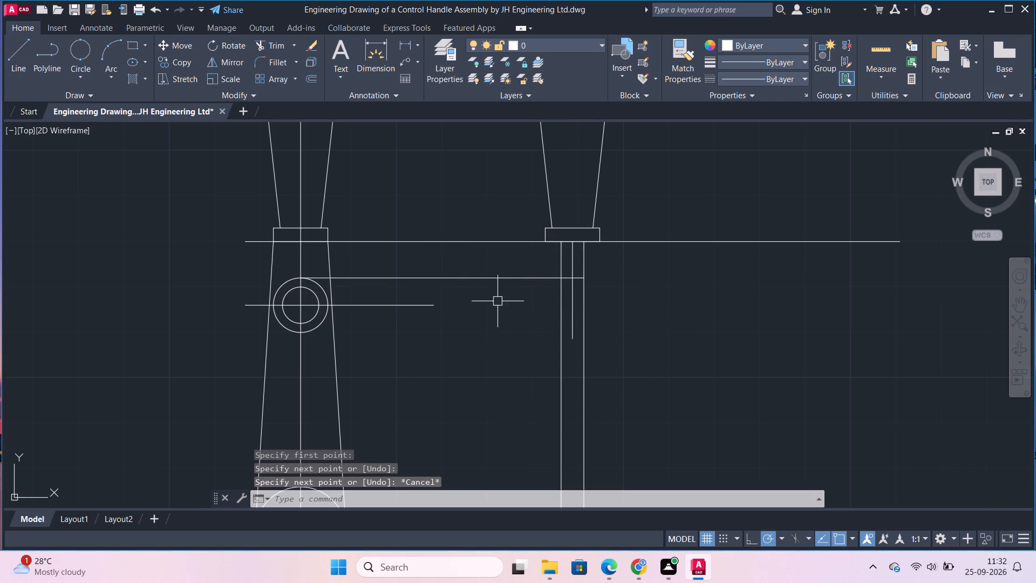
Stretch the small circles' horizontal centre line across to the second view's right offset line.
click(422, 307)
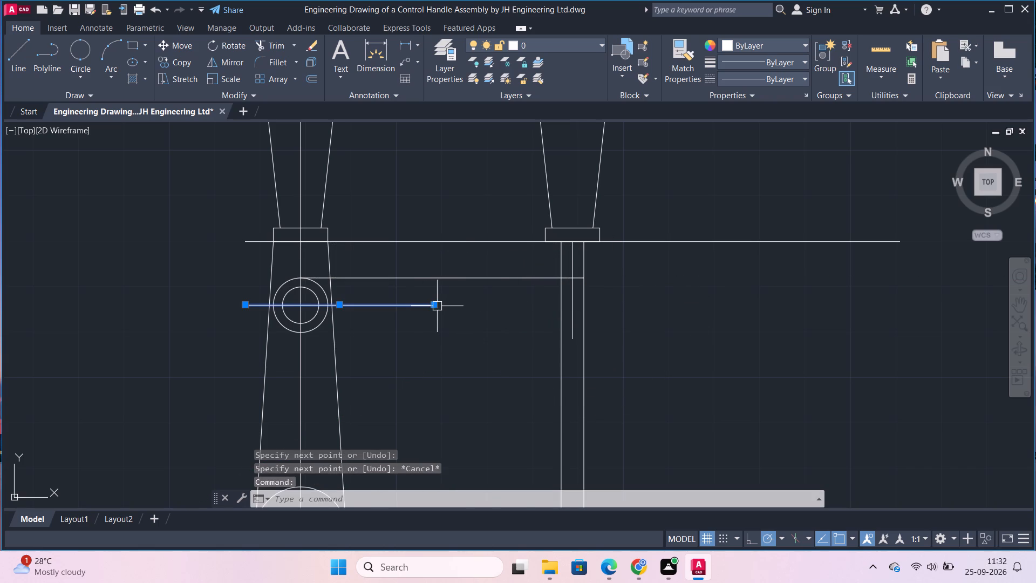
click(433, 304)
click(582, 301)
key(Escape)
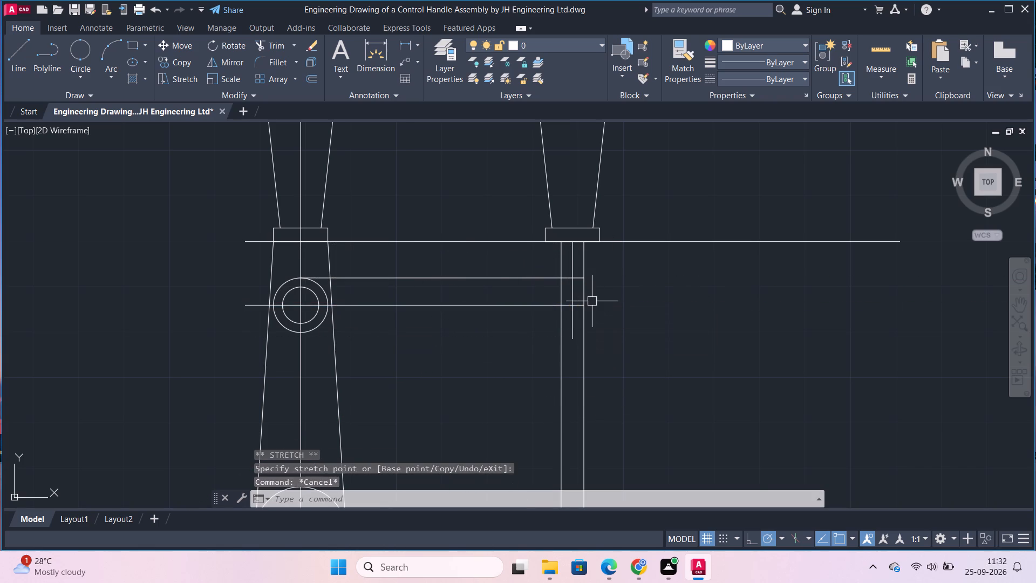
Trim away the parts of the two projected horizontal lines lying between the two views.
key(t)
key(r)
key(Return)
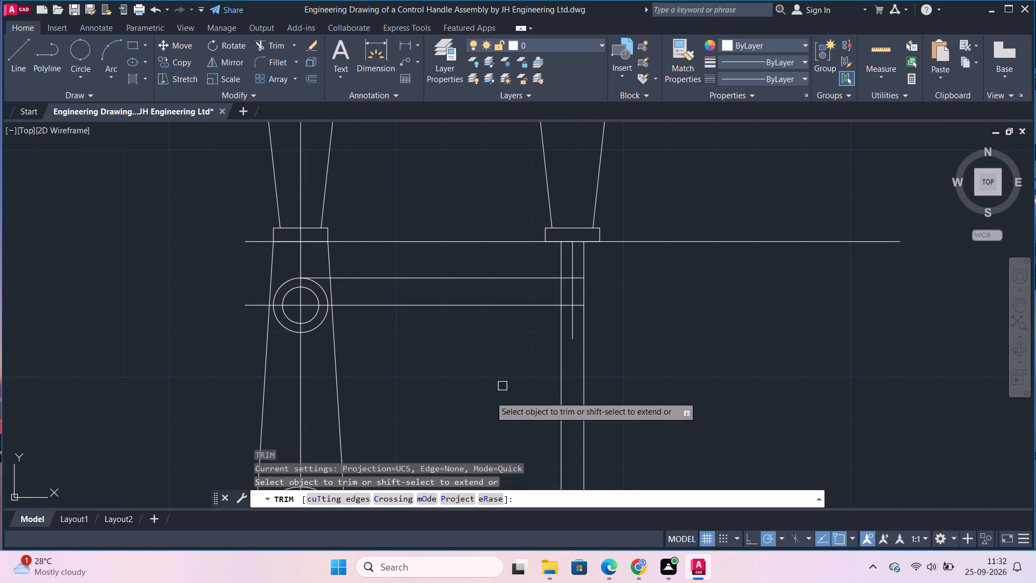
drag(474, 372, 448, 275)
key(Escape)
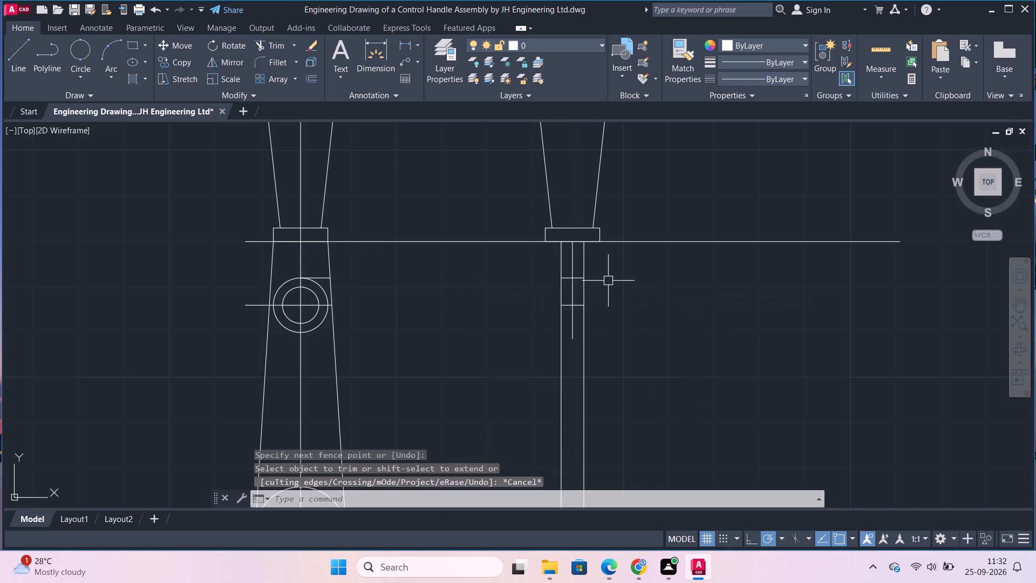
Lengthen both short horizontal segments in the second view by 6 units beyond the right offset line.
scroll(605, 277, up, 1)
click(556, 281)
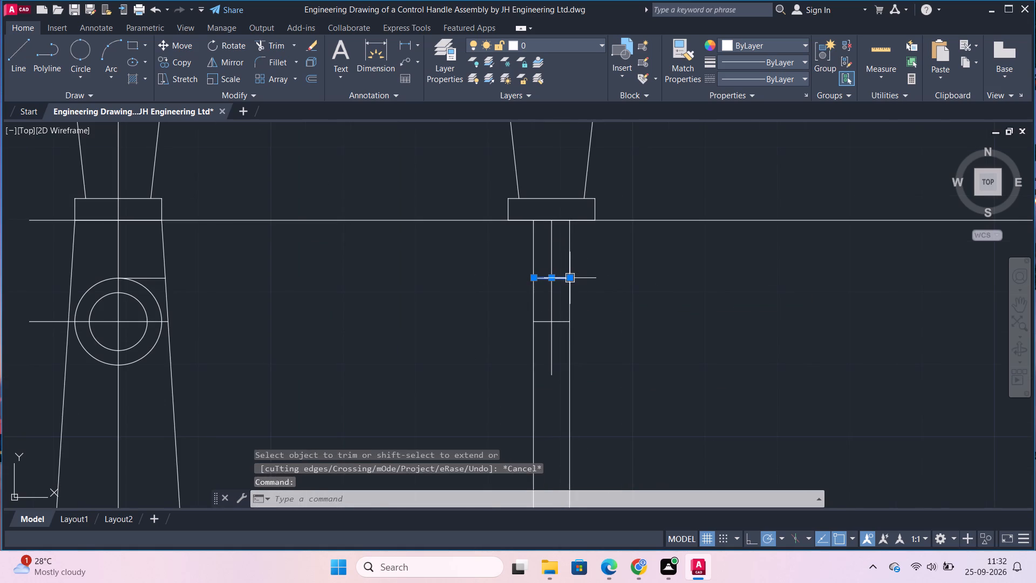
click(569, 276)
key(6)
key(Return)
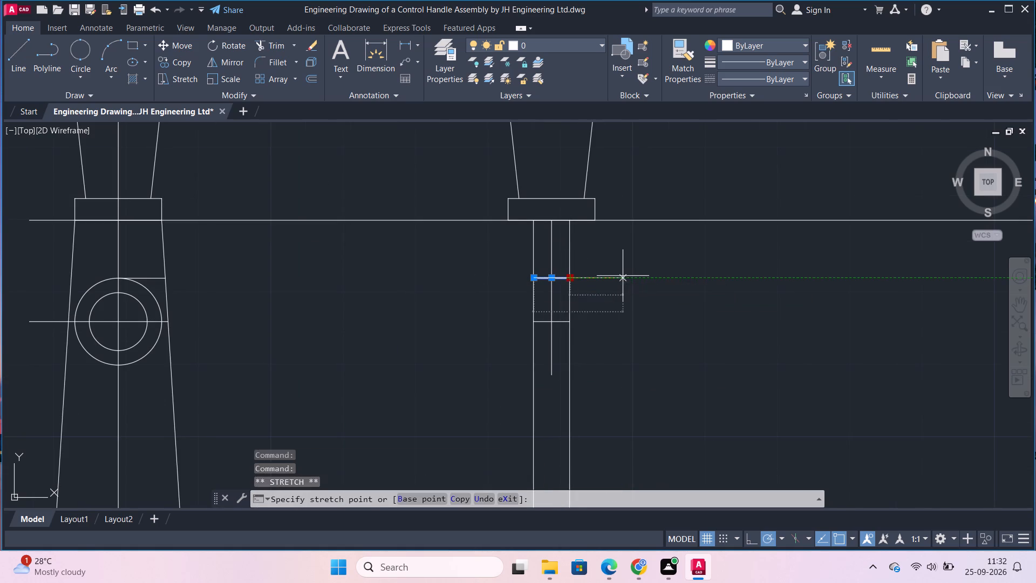
click(568, 323)
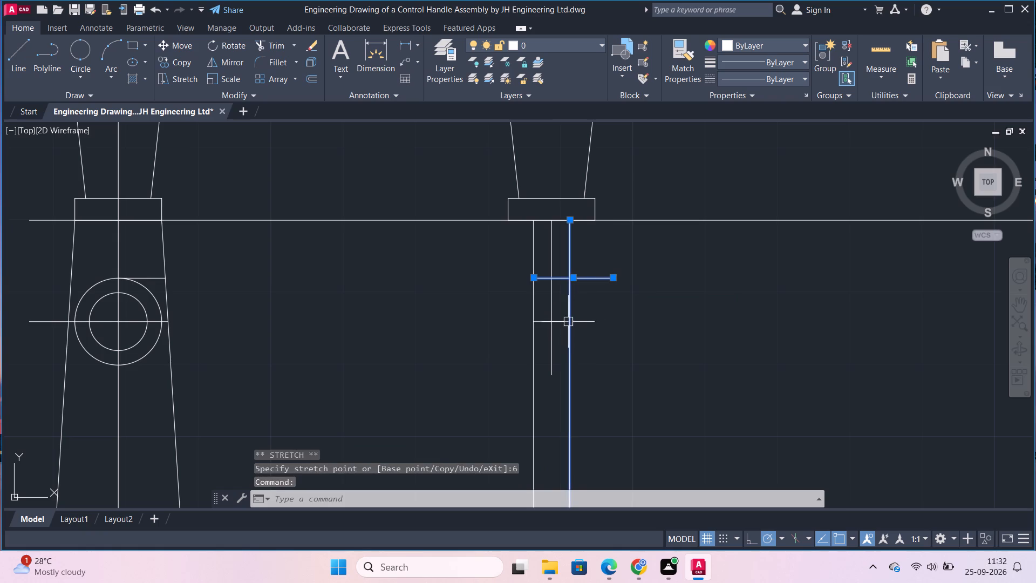
click(567, 322)
key(Escape)
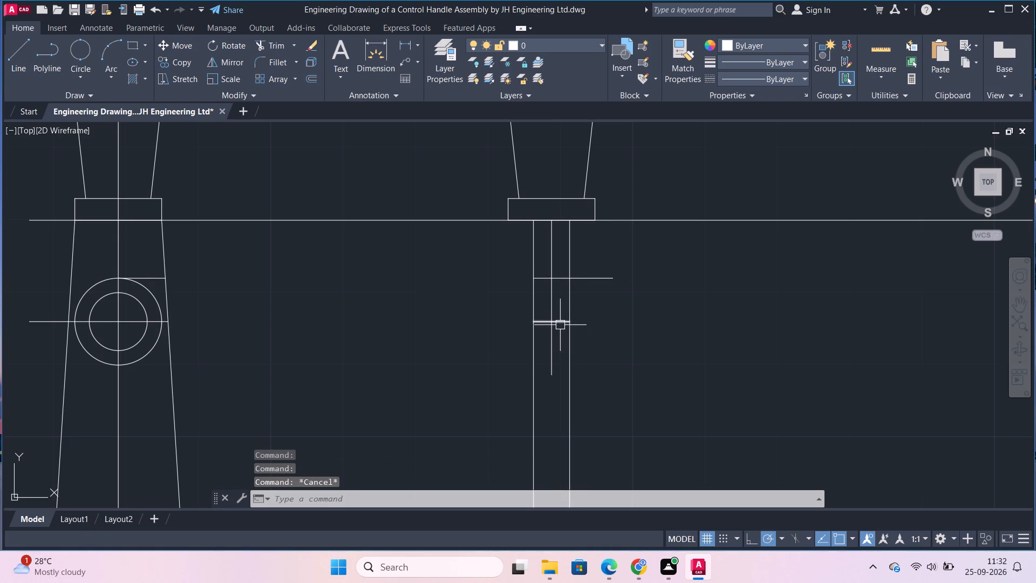
click(560, 324)
click(571, 324)
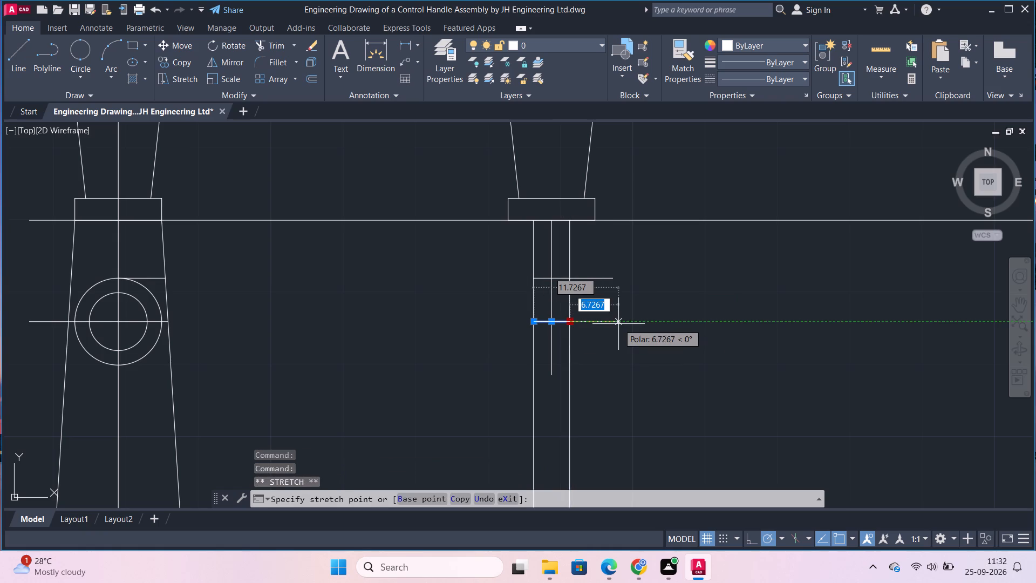
key(6)
key(Return)
key(Escape)
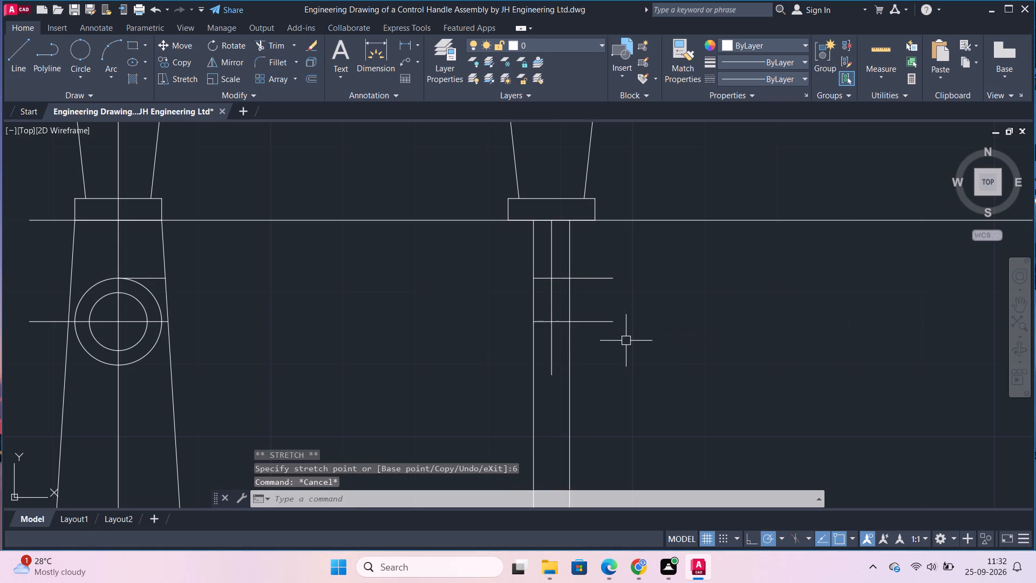
Draw a vertical line joining the right ends of the two lengthened horizontal segments.
key(l)
key(Return)
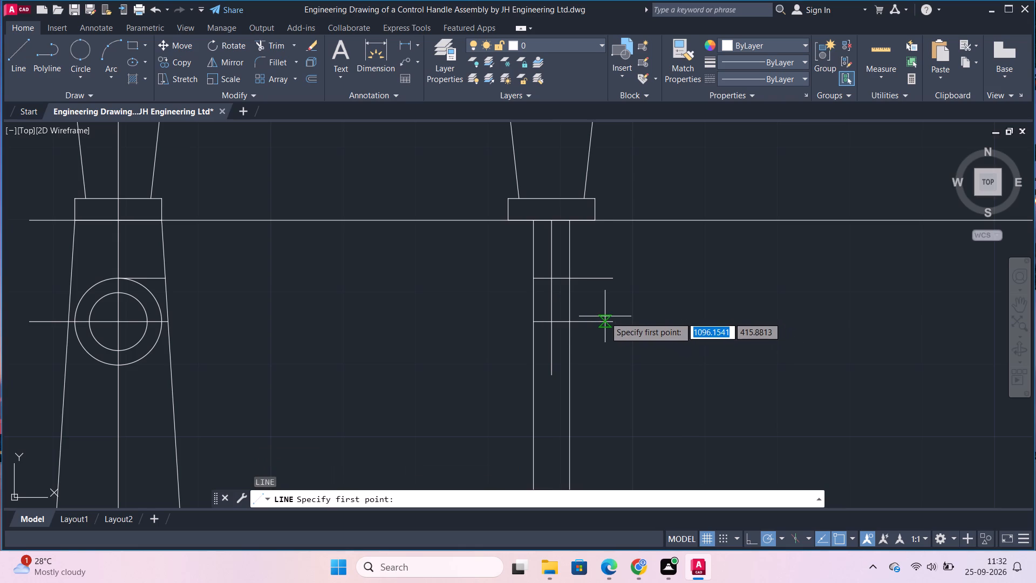
click(606, 319)
click(610, 283)
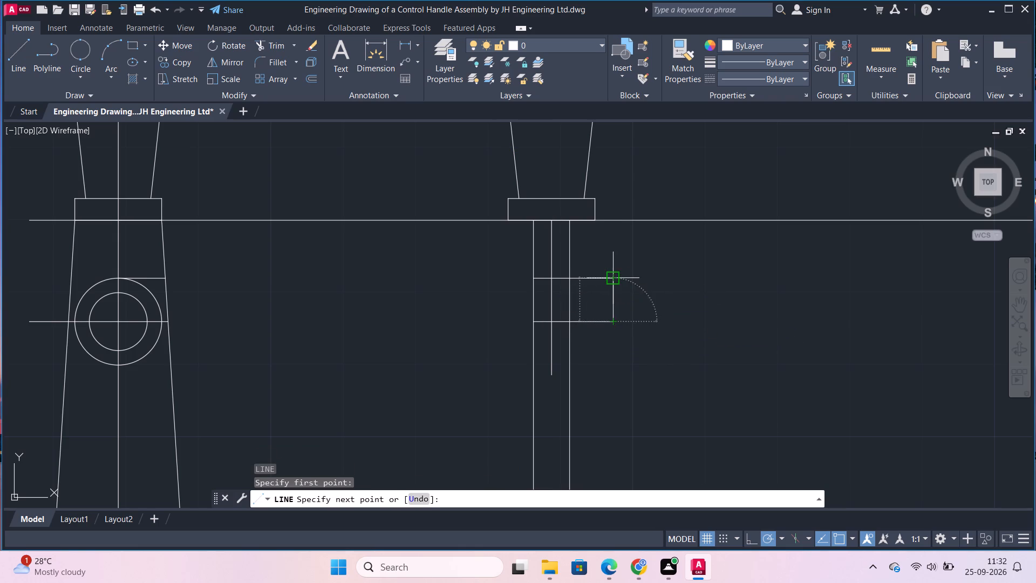
key(Escape)
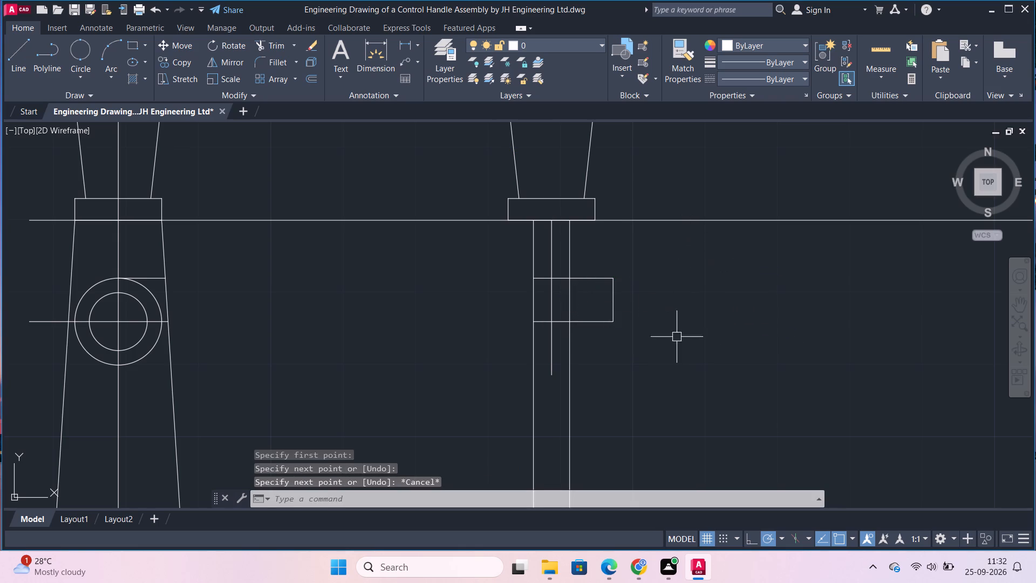
Trim away the parts of the boss's two horizontal lines that lie inside the second view's shank.
scroll(450, 244, down, 1)
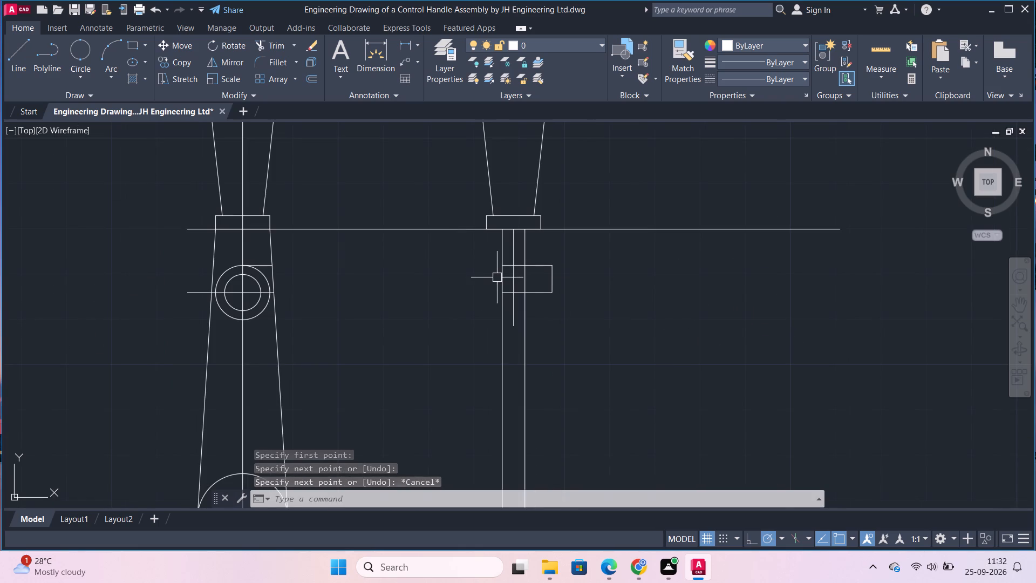
text(TR)
key(Return)
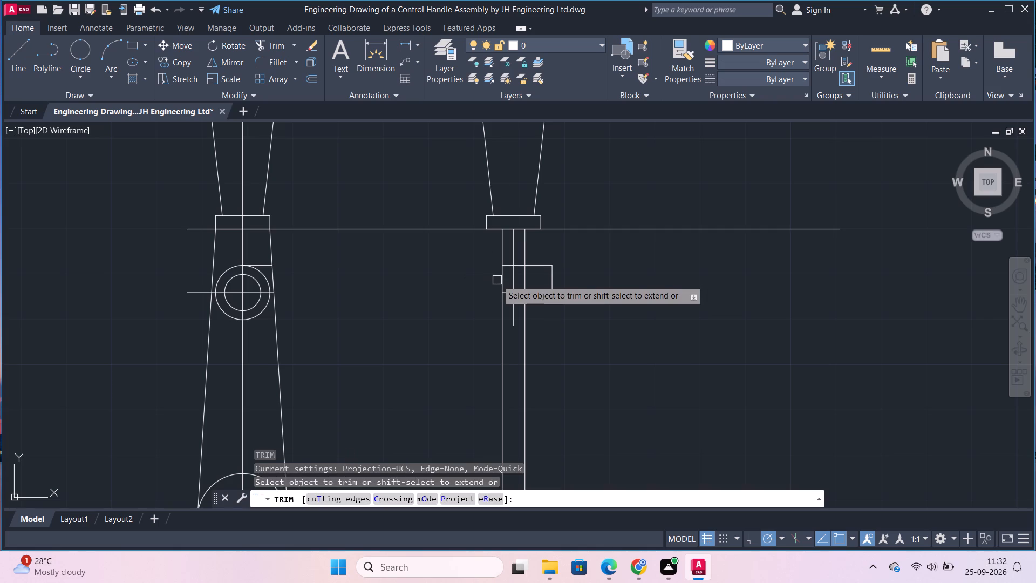
scroll(563, 293, up, 2)
click(446, 222)
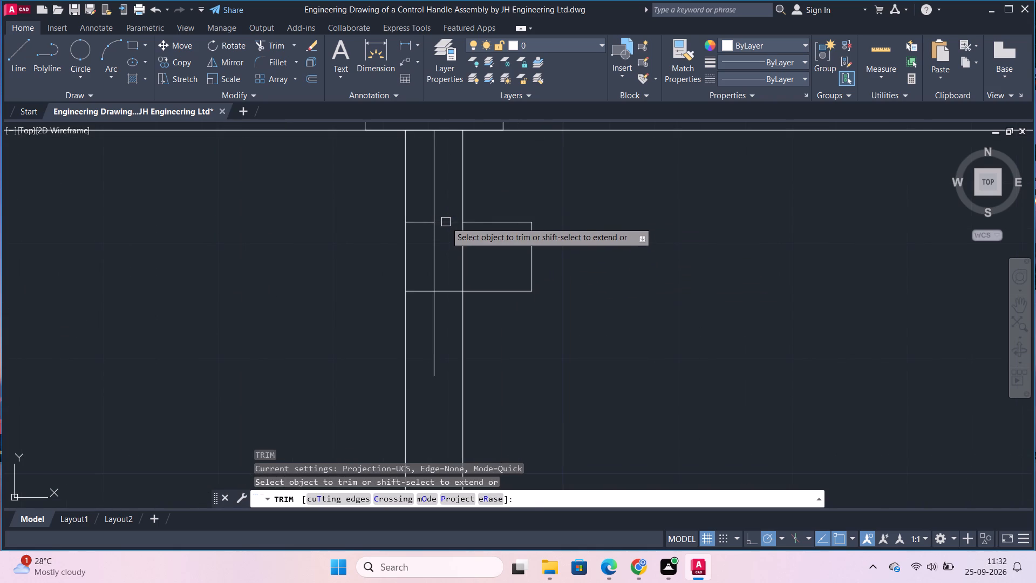
click(412, 219)
click(414, 294)
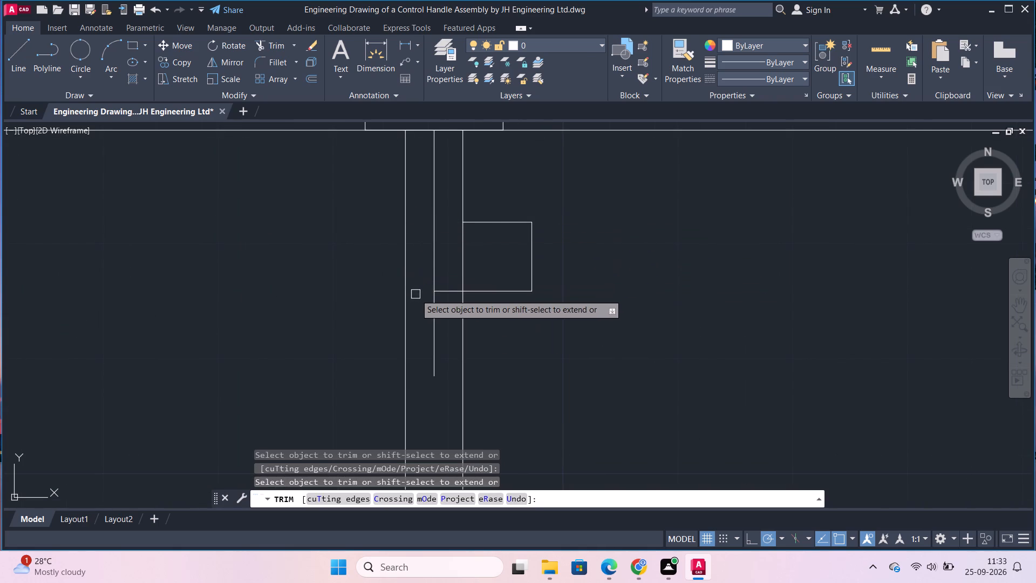
click(443, 292)
Trim off the leftover horizontal stub at the top of the outer small circle in the first view.
scroll(555, 246, down, 2)
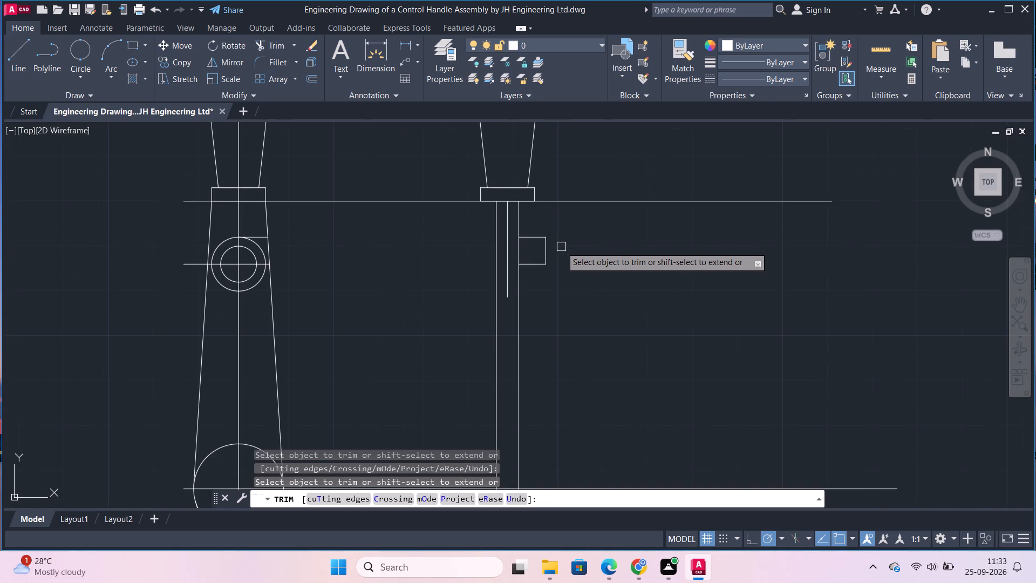
scroll(387, 274, down, 1)
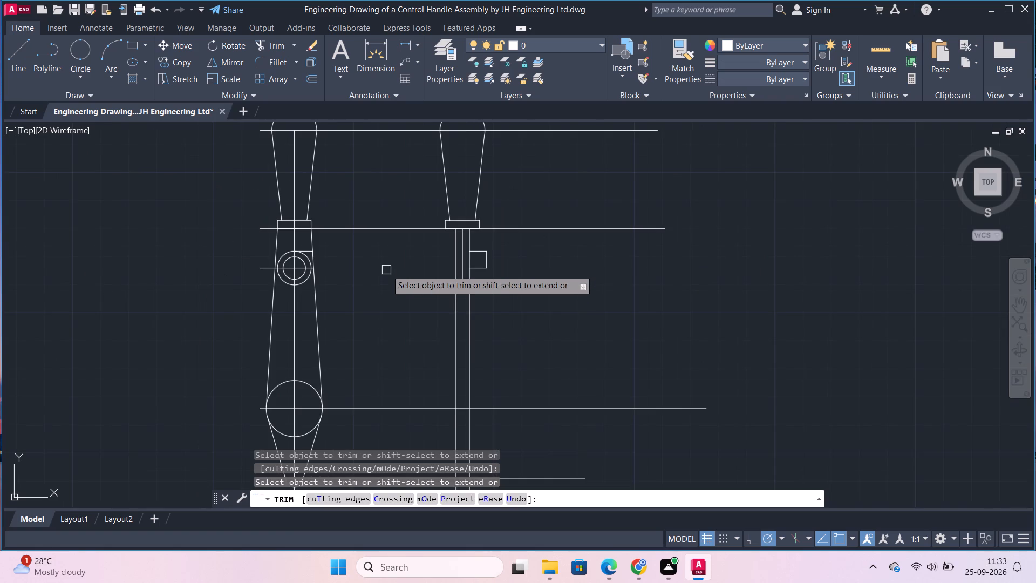
scroll(369, 282, up, 2)
middle_drag(507, 287, 805, 301)
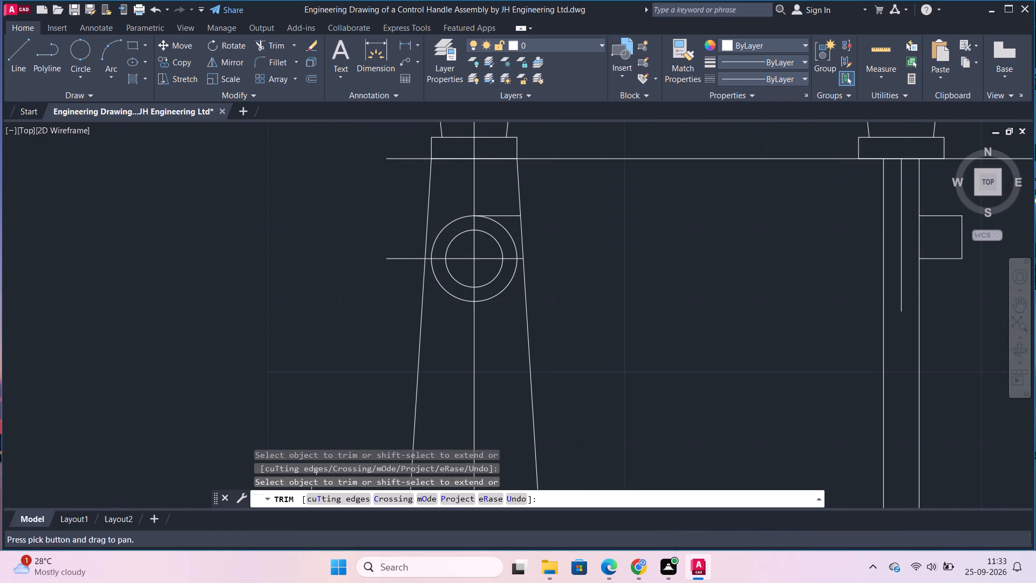
click(506, 212)
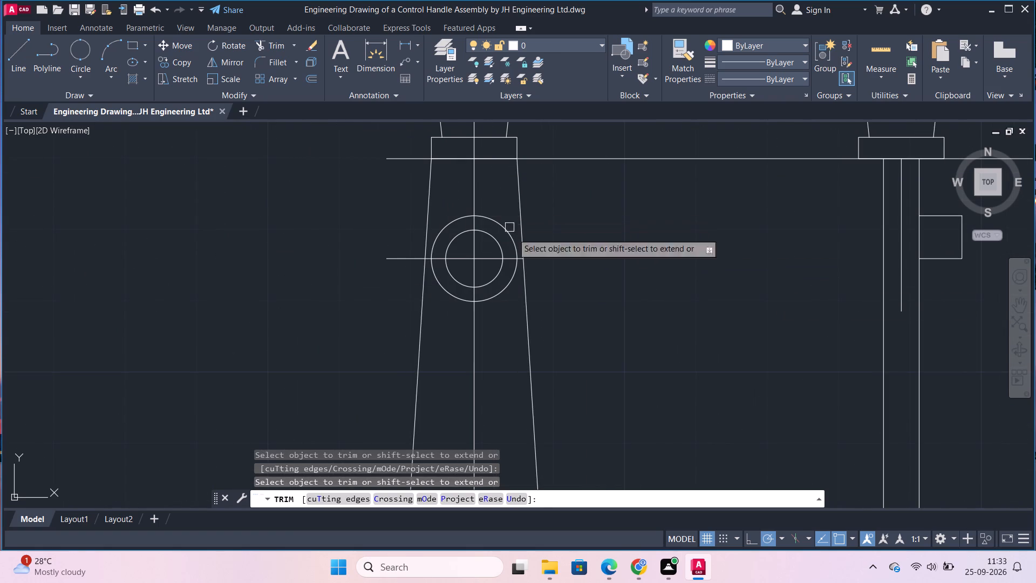
key(Escape)
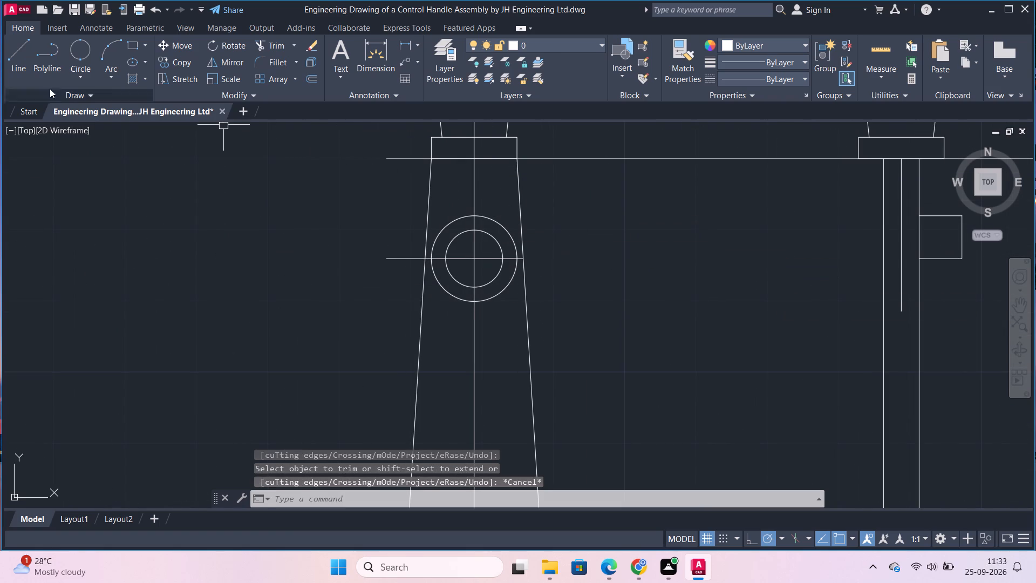
Draw a horizontal line from the top of the inner small circle to the right edge of the second view's shank.
click(15, 59)
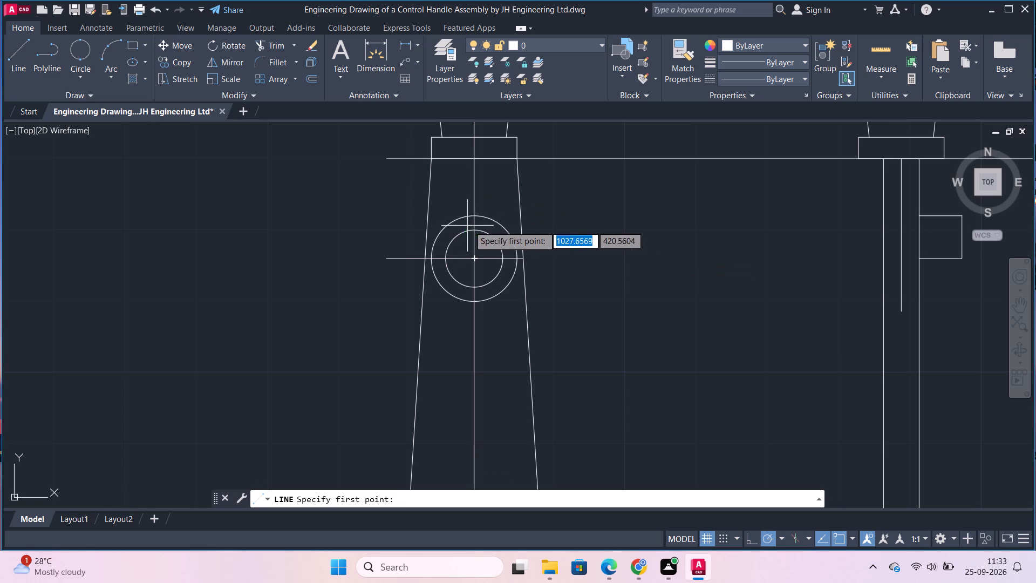
click(472, 227)
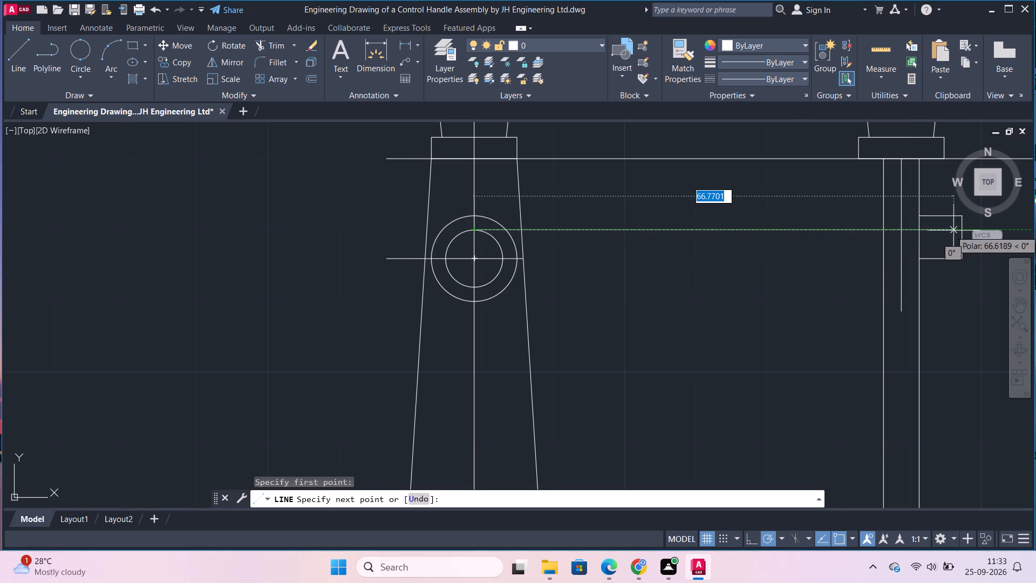
click(922, 230)
key(Escape)
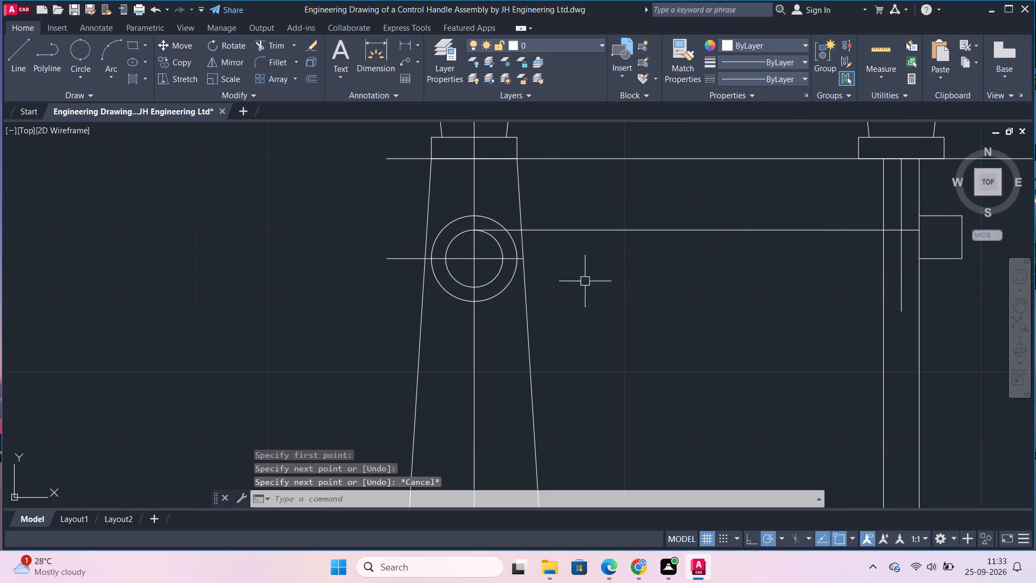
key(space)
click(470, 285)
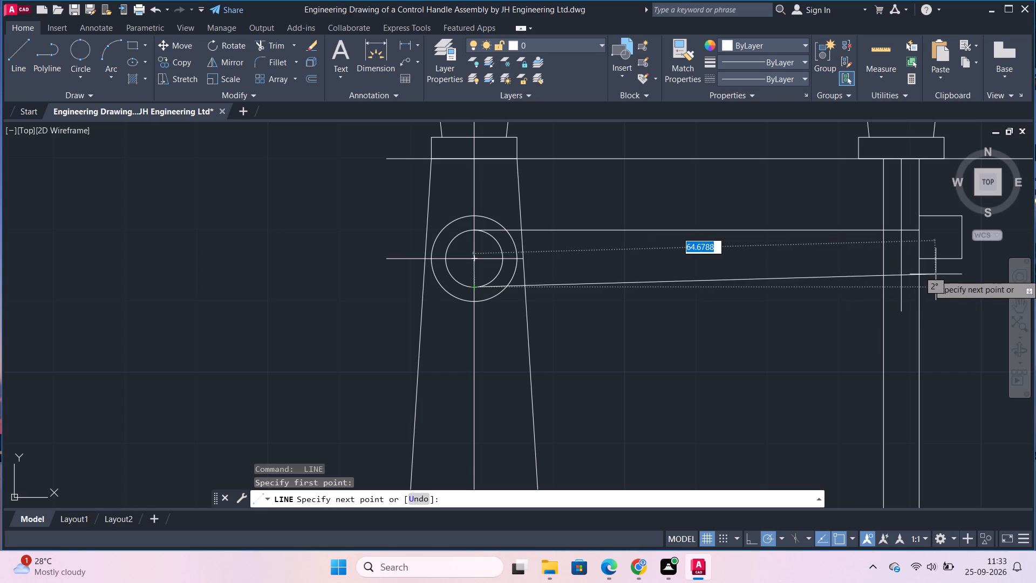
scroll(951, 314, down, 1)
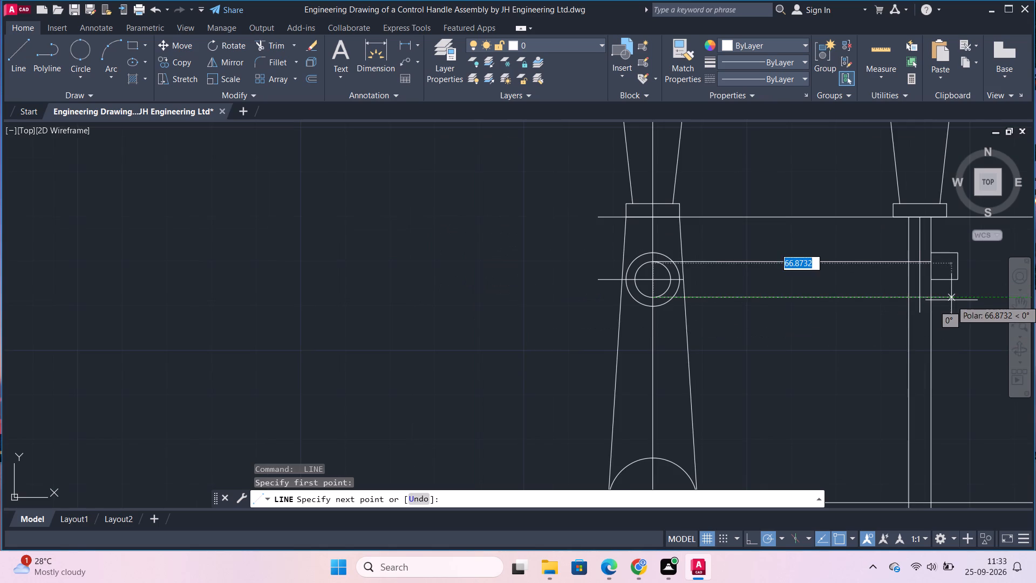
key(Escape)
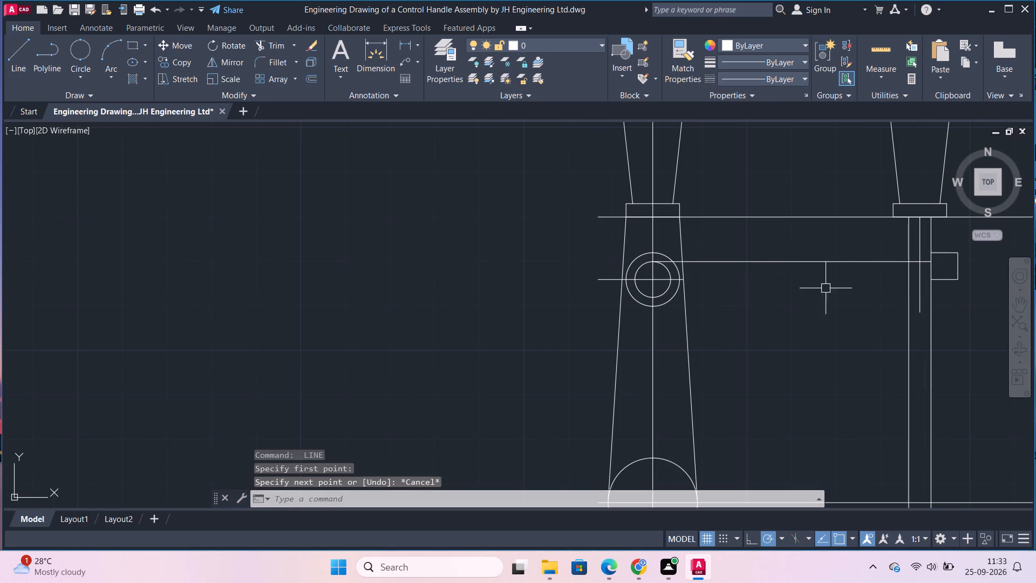
Draw a horizontal line about 80 units long from the bottom of the outer small circle past the second view's boss.
middle_drag(821, 288, 652, 297)
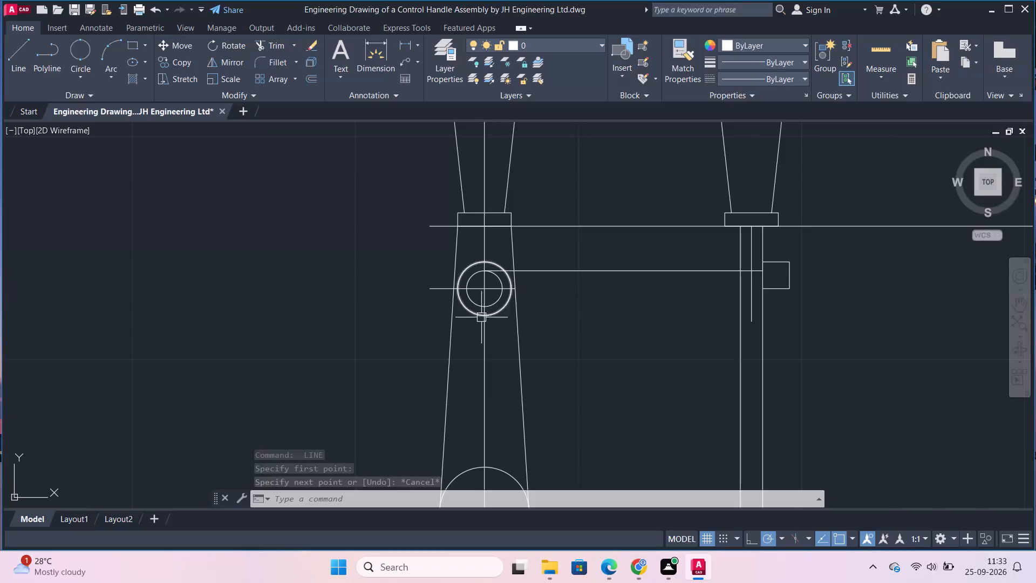
click(18, 53)
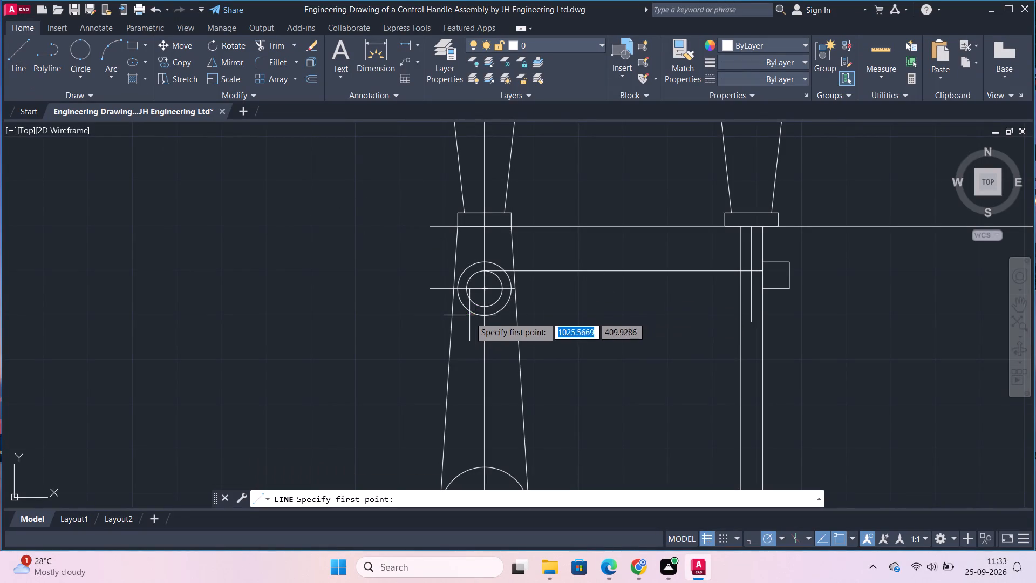
click(480, 321)
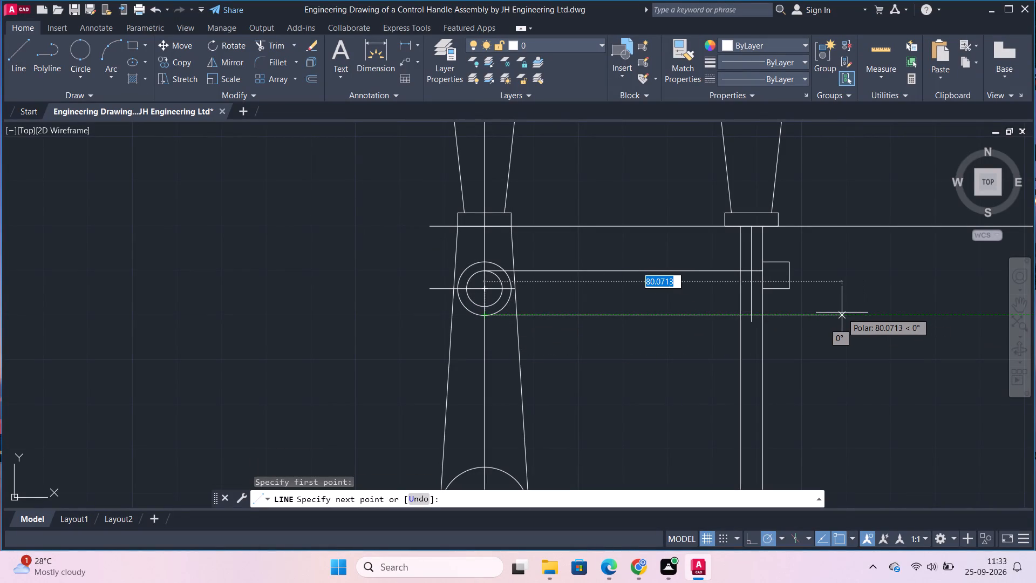
click(842, 313)
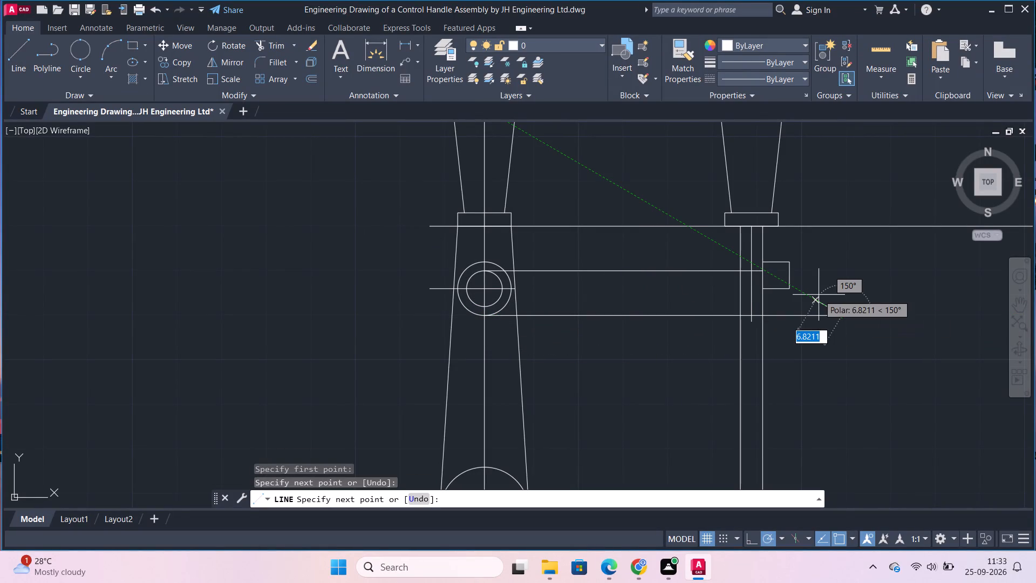
key(Escape)
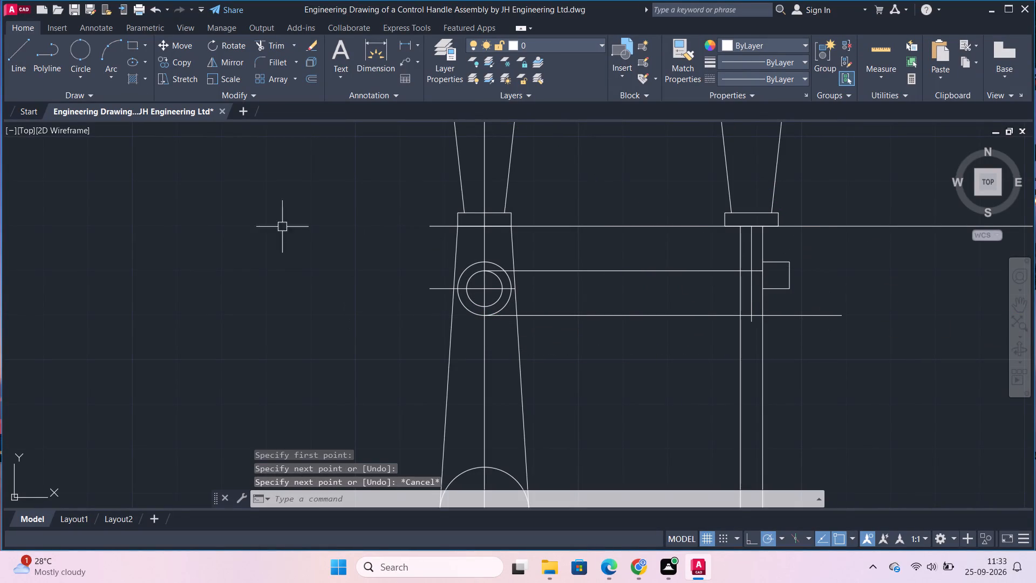
Draw a horizontal line from the bottom of the inner small circle to the right edge of the second view's shank.
click(18, 45)
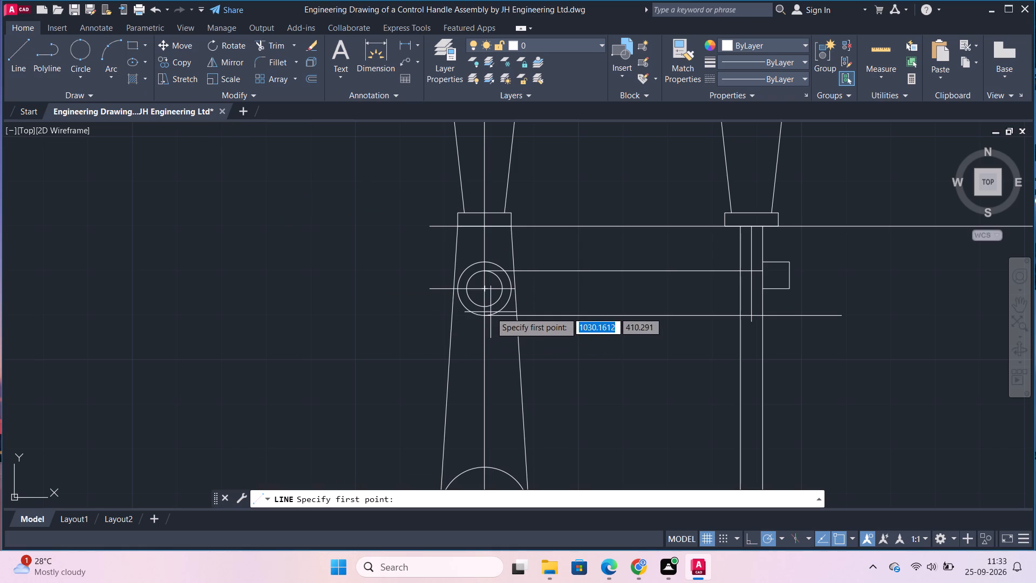
click(485, 307)
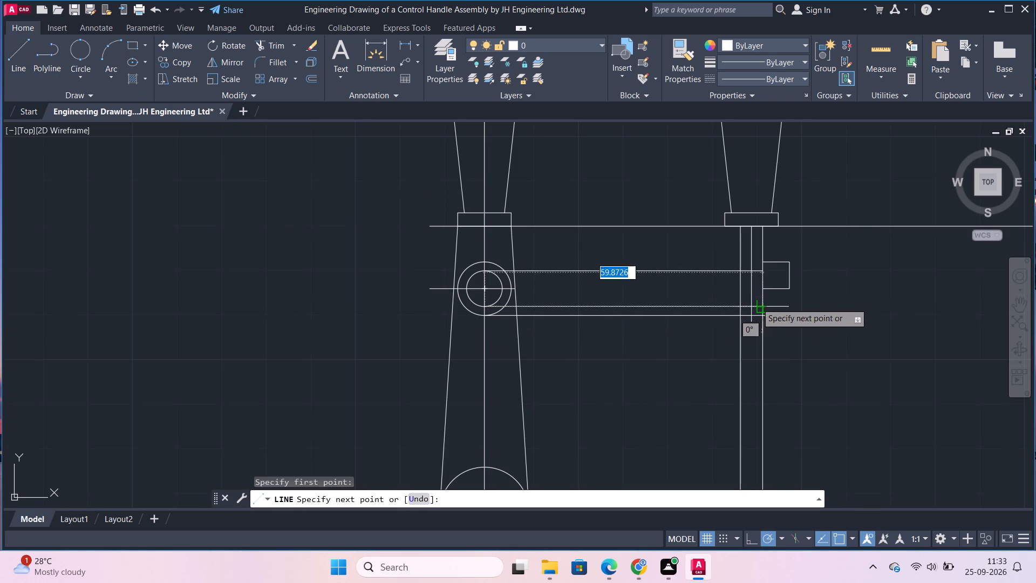
click(765, 304)
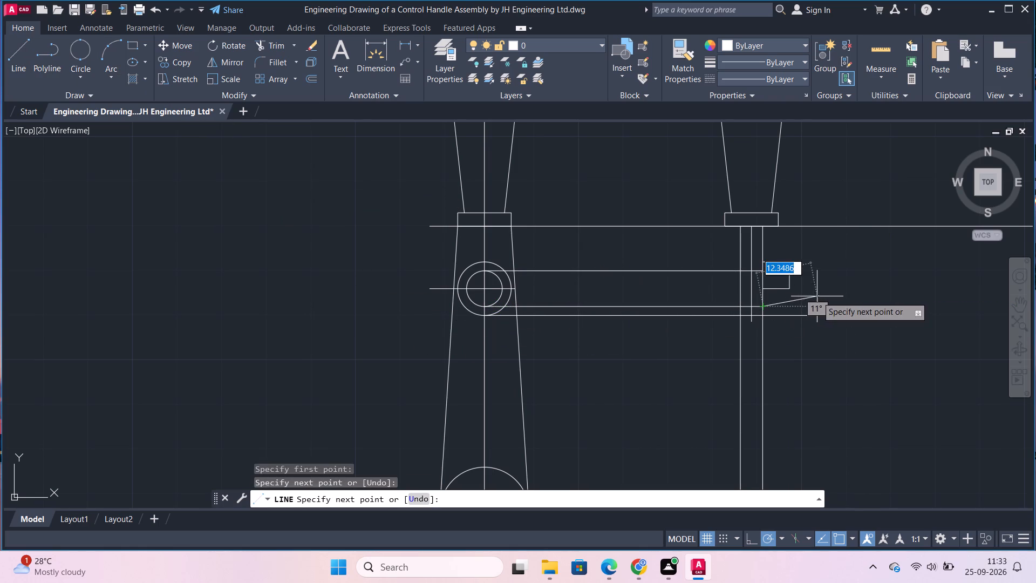
key(Escape)
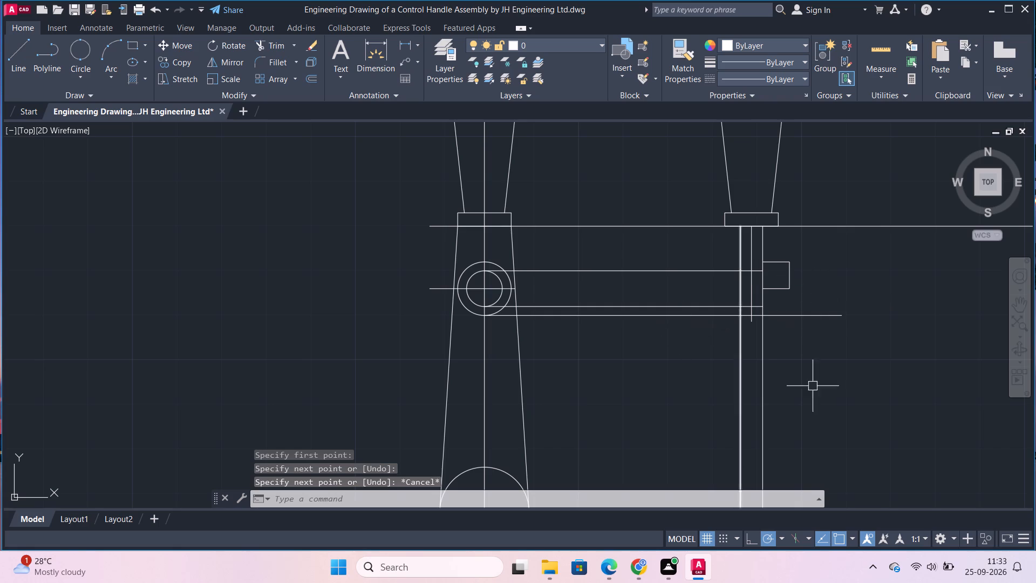
Erase the boss's lower horizontal edge at the circles' centre height in the second view.
click(781, 288)
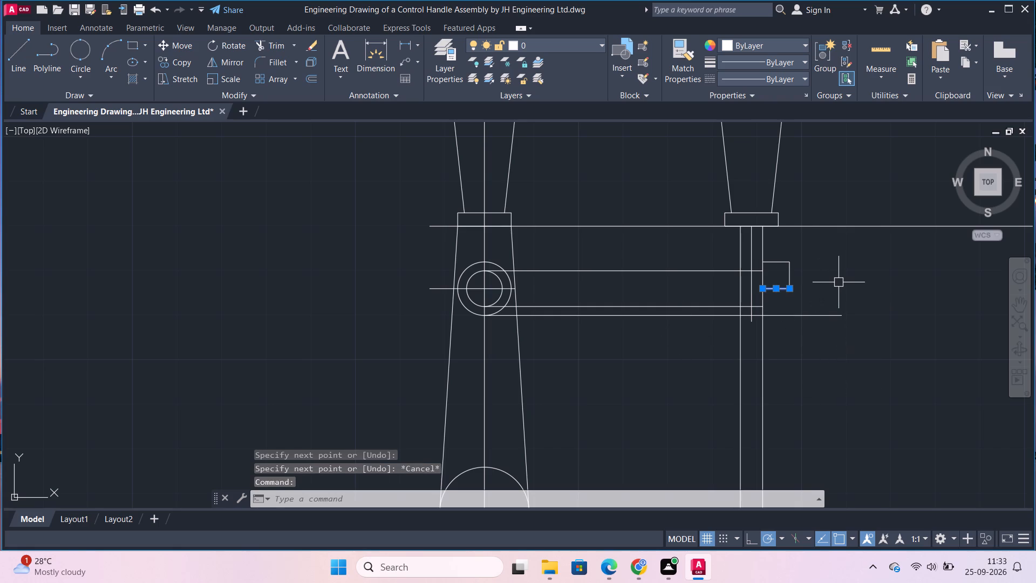
key(e)
key(Return)
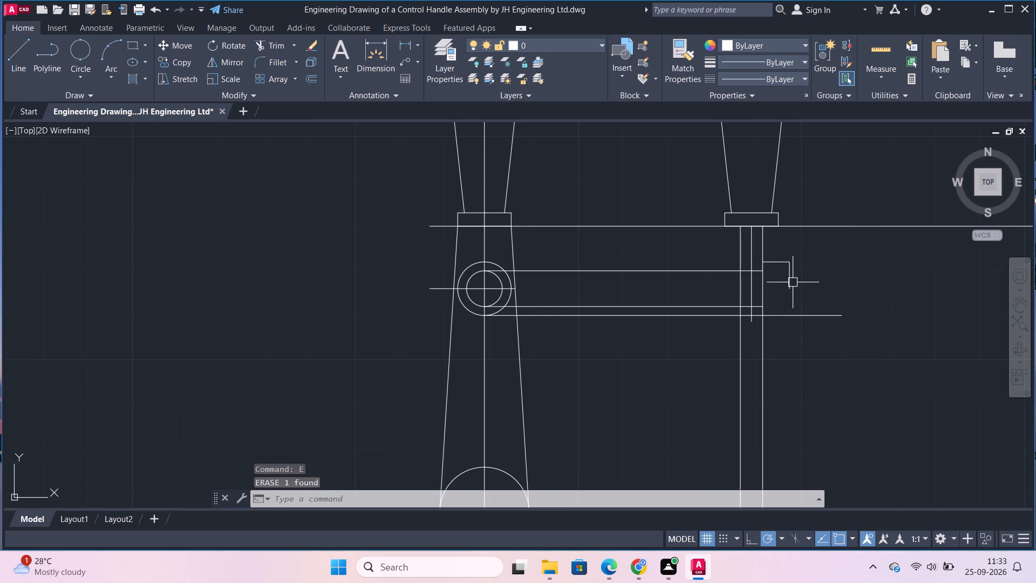
Stretch the boss's outer vertical edge straight down past the line projected from the outer circle's bottom.
click(787, 279)
click(787, 288)
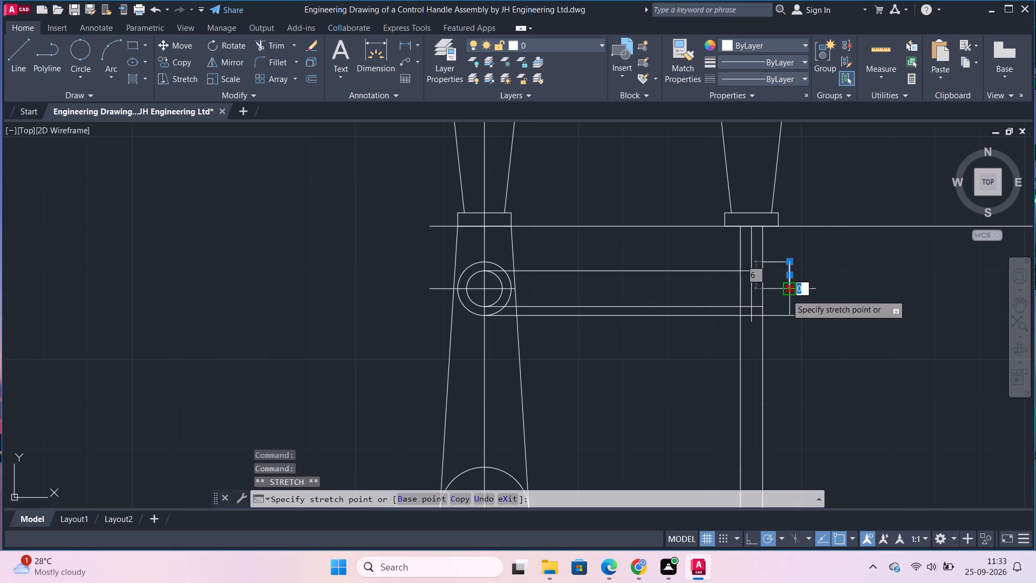
click(788, 343)
key(Escape)
Trim both line ends that overshoot the boss's lower outer corner in the second view.
text(TR)
key(Return)
click(808, 319)
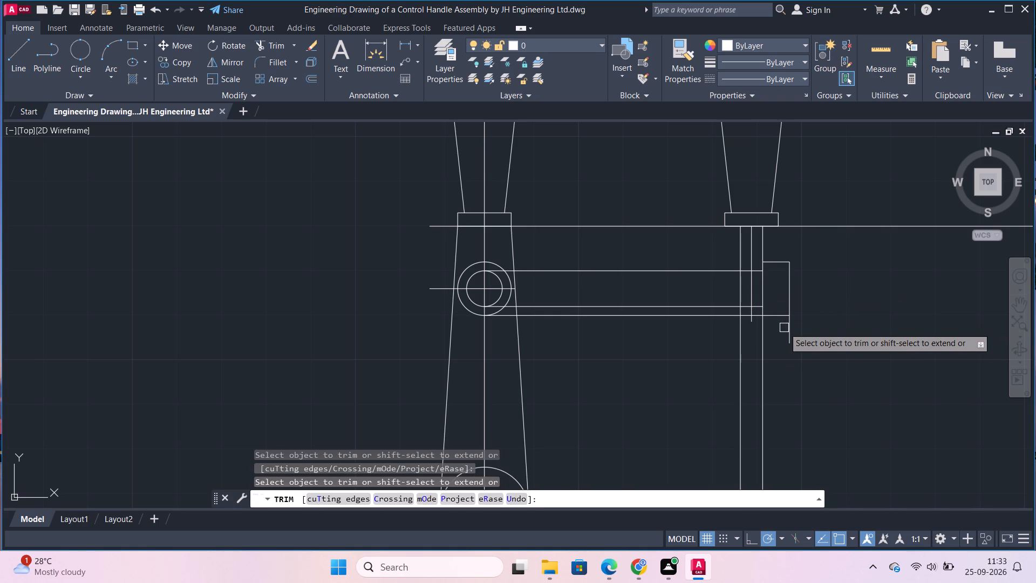
click(789, 329)
Trim away the parts of the three projected horizontal lines lying between the two views.
drag(638, 348, 629, 289)
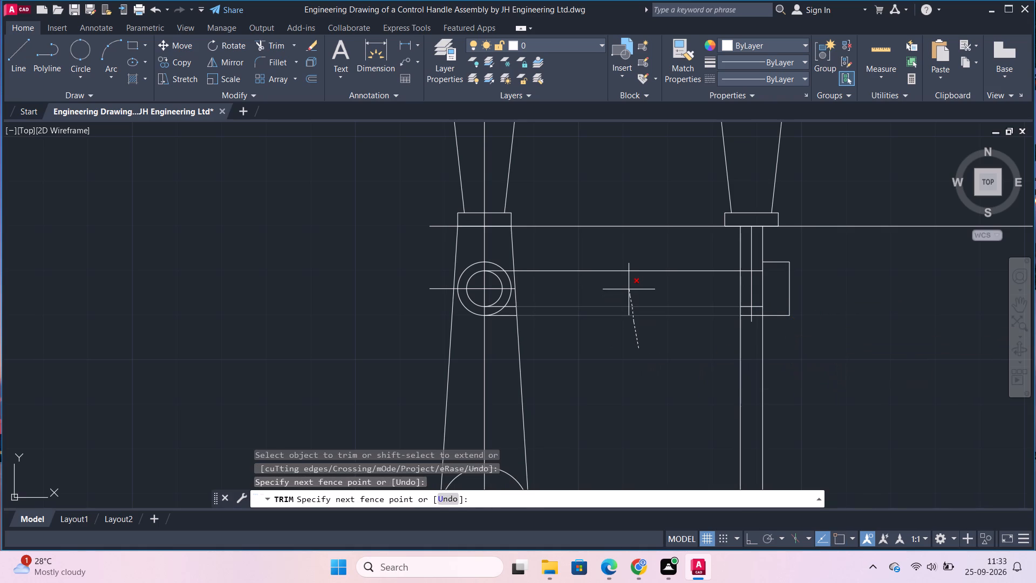
drag(629, 289, 619, 255)
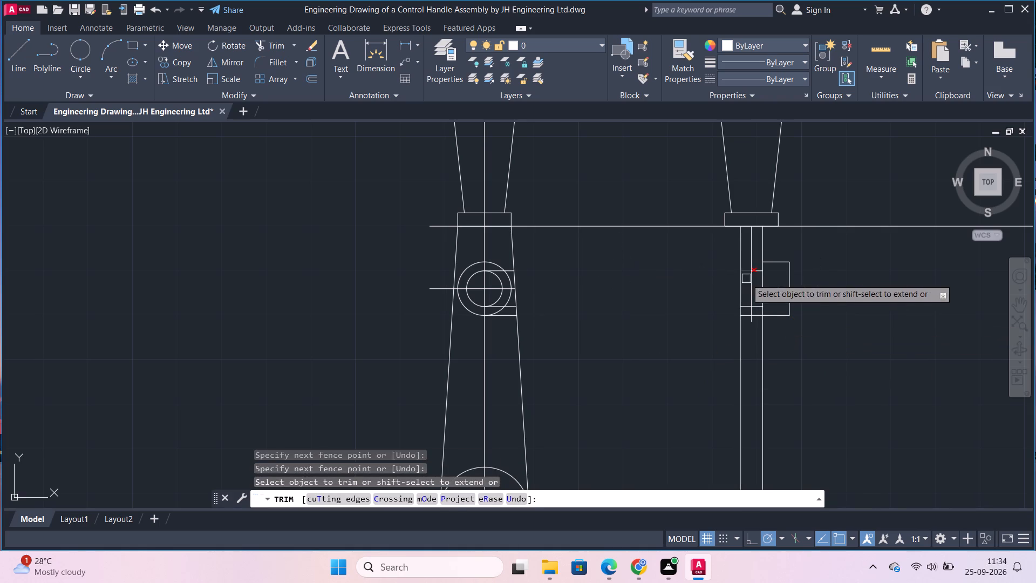
Trim away the boss's bottom line where it crosses the second view's shank, leaving the two hole lines.
scroll(733, 328, up, 2)
click(762, 301)
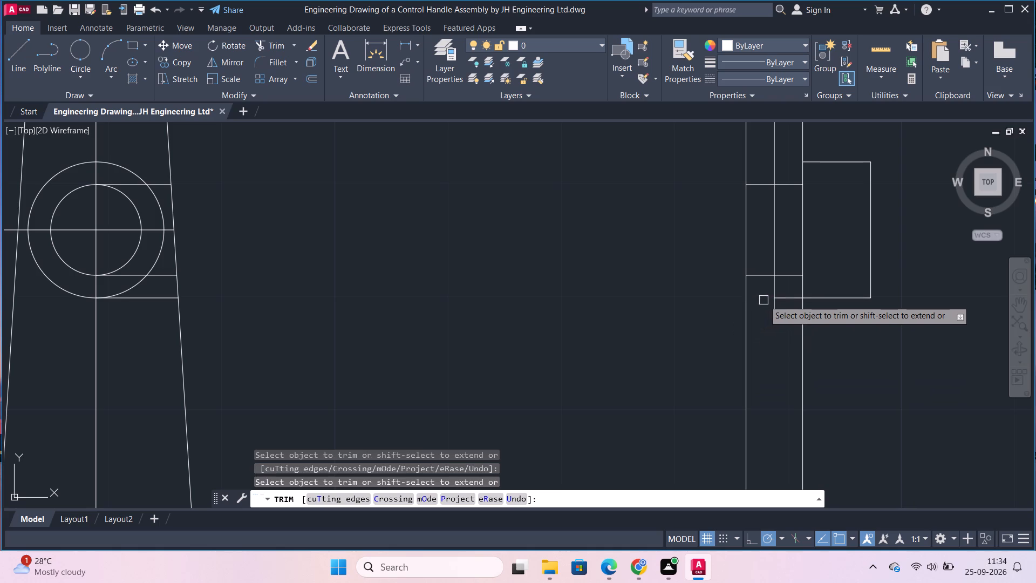
click(789, 299)
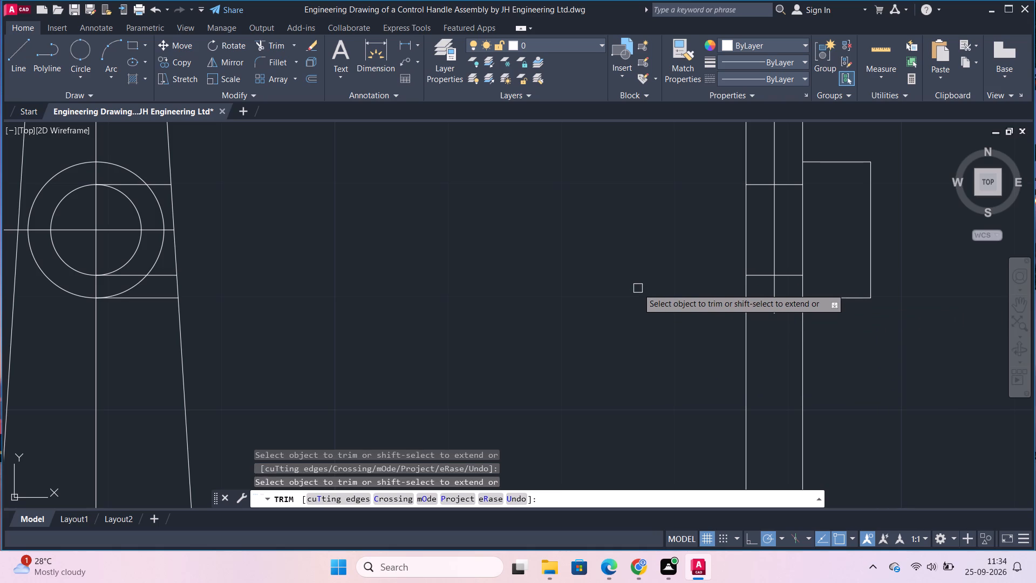
Trim away the three leftover projected line pieces running from the concentric circles to the shank's edge in the first view.
scroll(638, 288, down, 2)
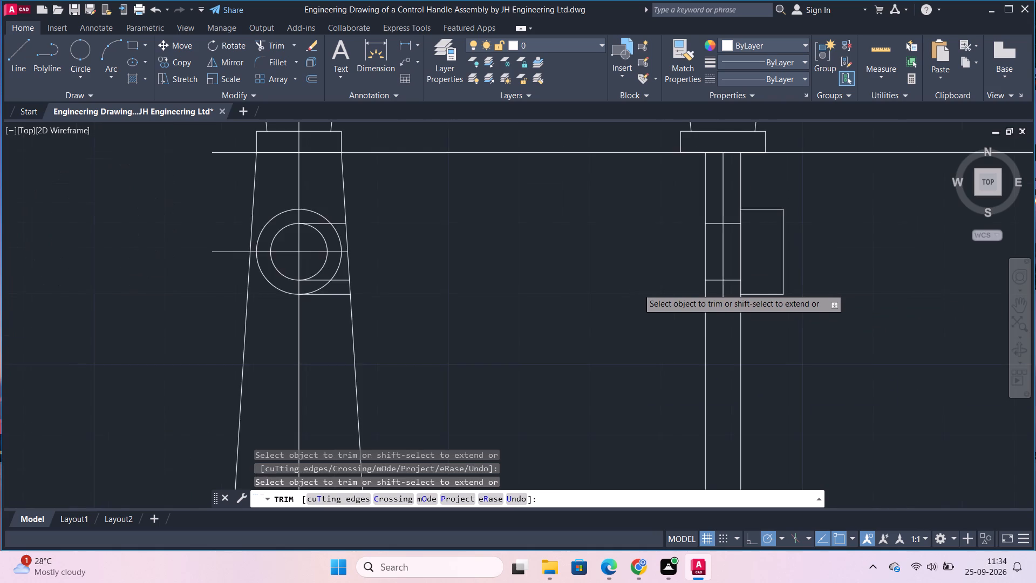
scroll(448, 307, up, 3)
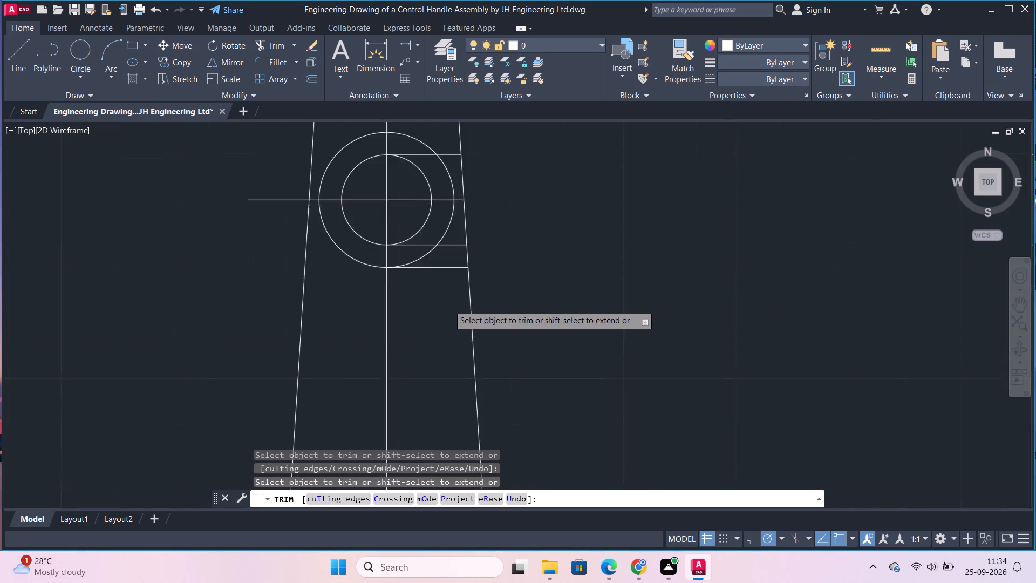
drag(447, 263, 448, 205)
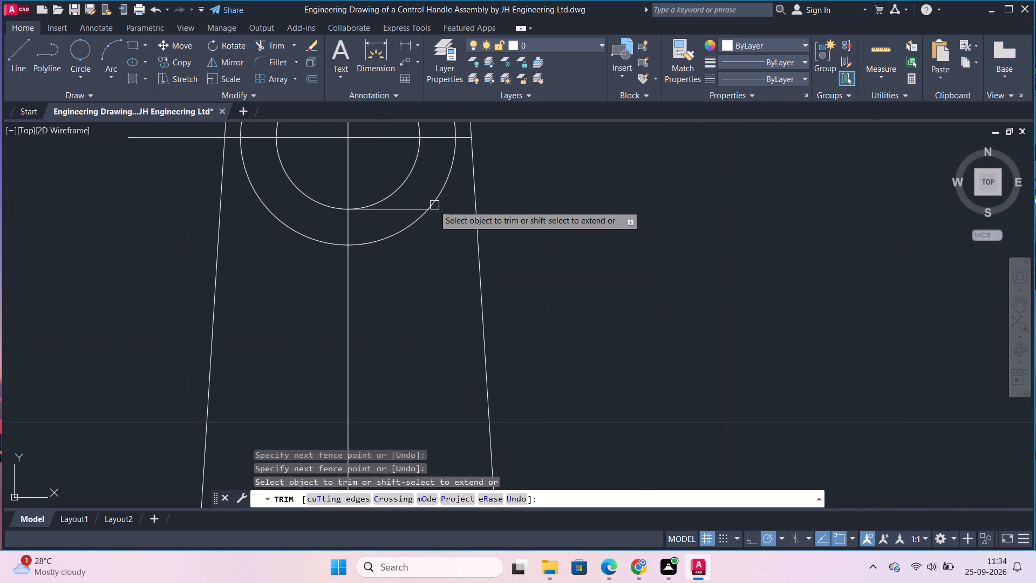
click(407, 209)
scroll(488, 189, down, 1)
middle_drag(526, 228, 537, 276)
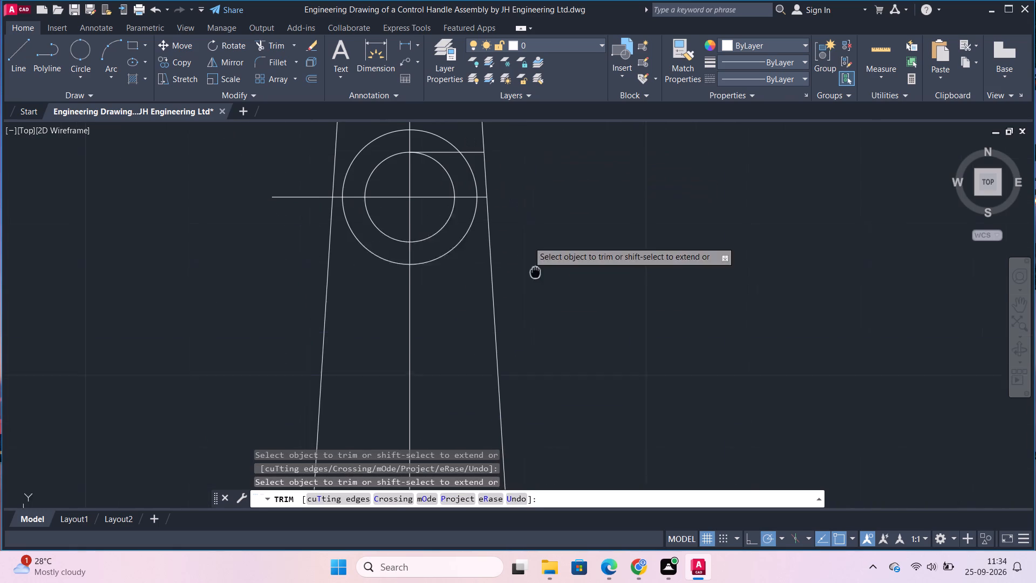
middle_drag(537, 276, 538, 277)
click(457, 164)
click(472, 163)
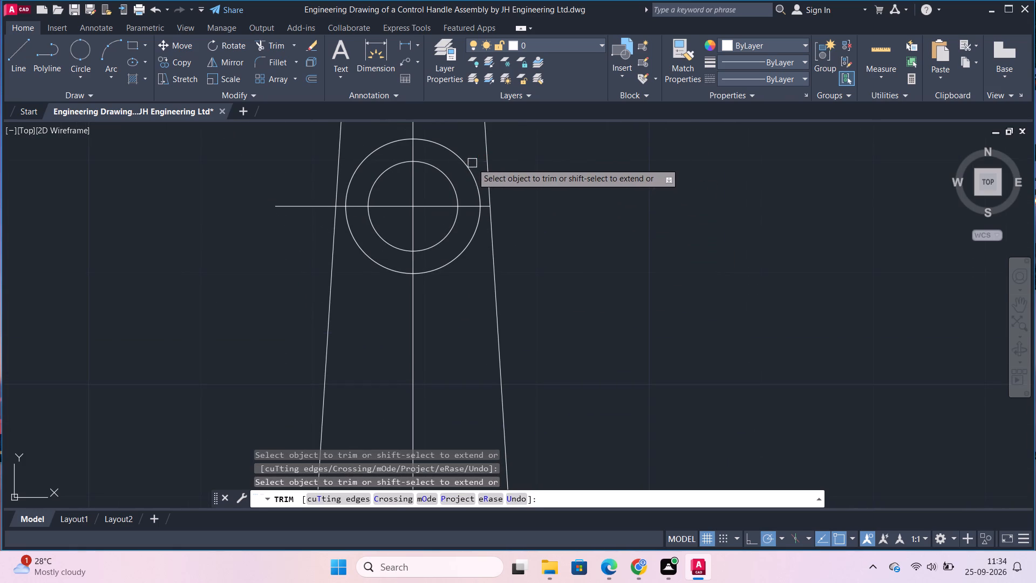
Draw a 10 by 10 square in the empty area beside the first view.
scroll(733, 226, down, 3)
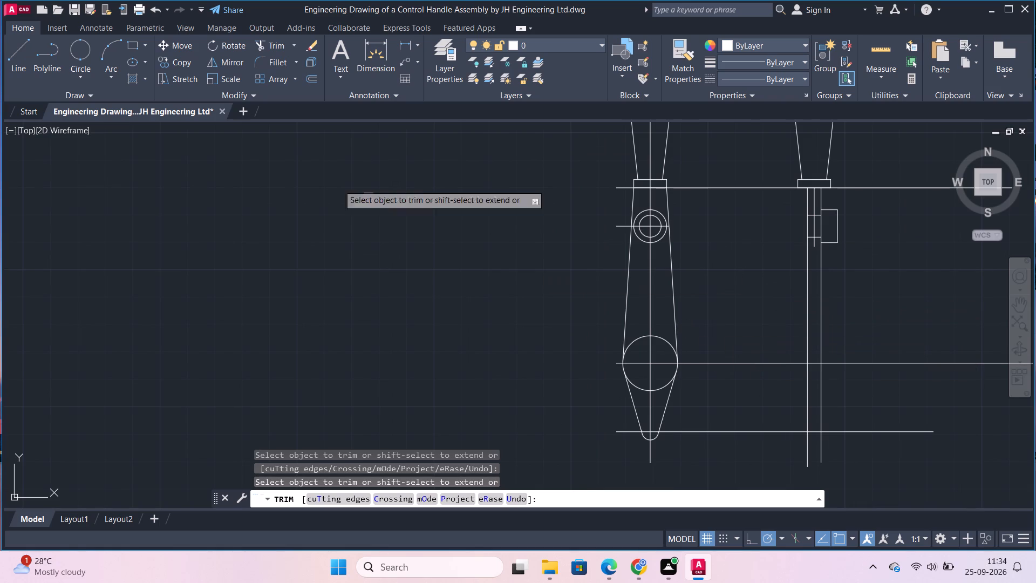
click(134, 47)
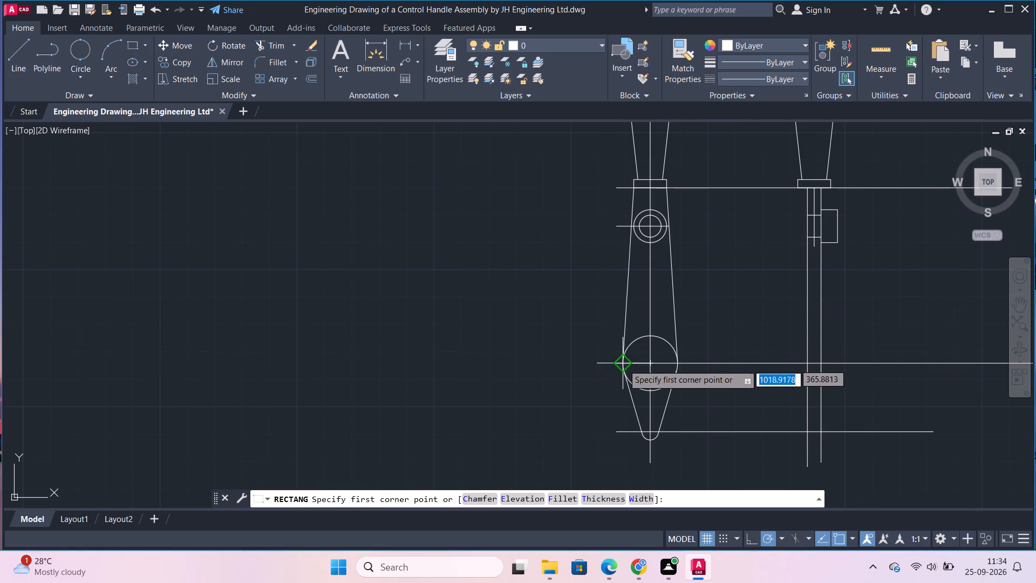
click(324, 249)
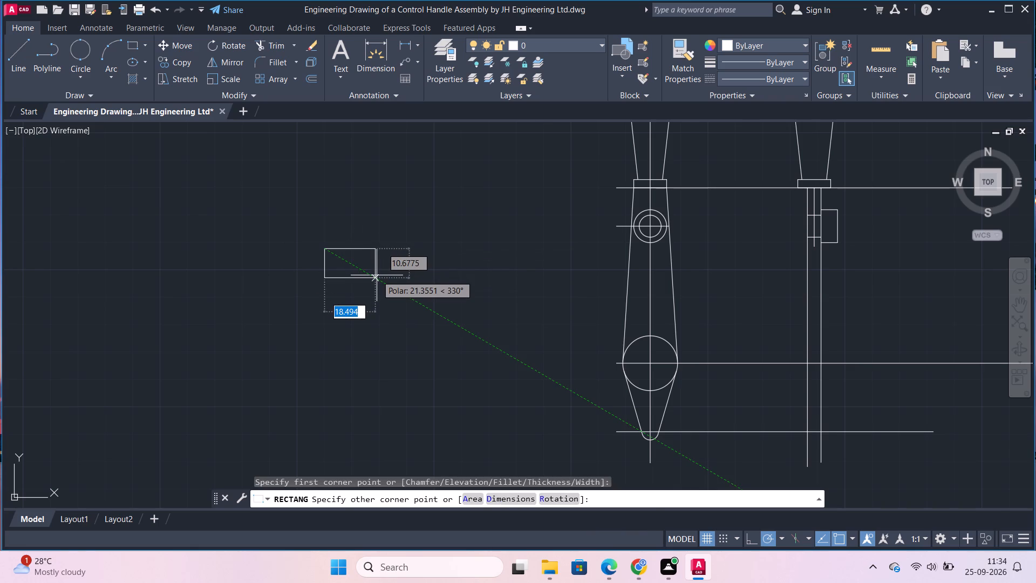
text(10)
key(Tab)
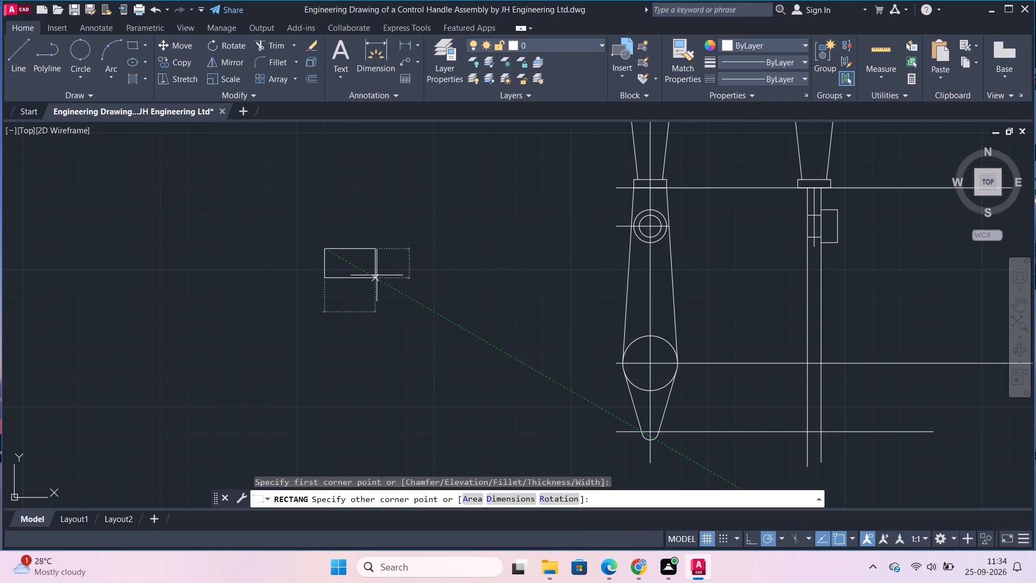
text(10)
key(Return)
Move the square by its centre onto the centre of the large lower circle in the first view.
drag(302, 225, 324, 238)
click(371, 316)
key(m)
key(Return)
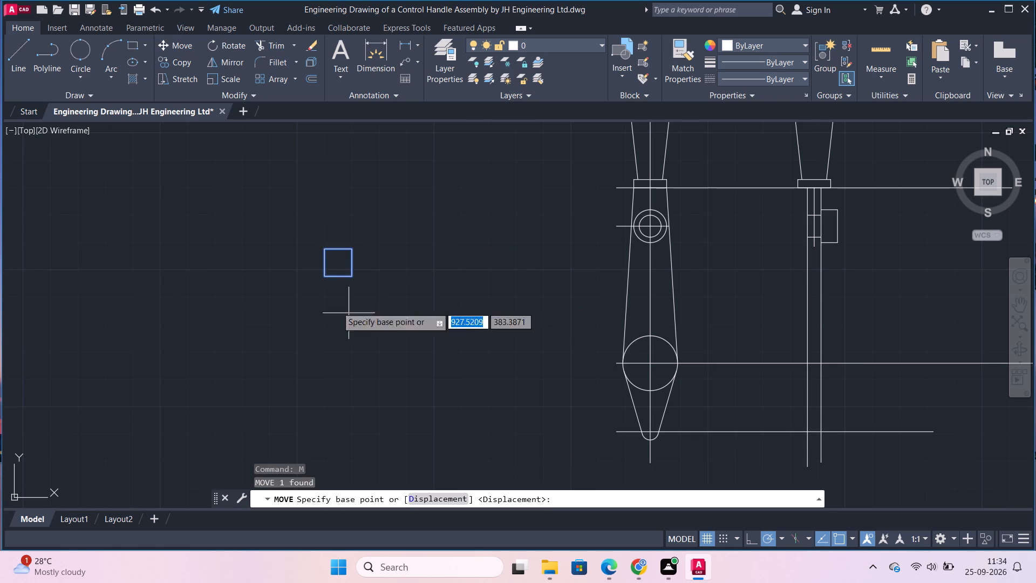
click(333, 260)
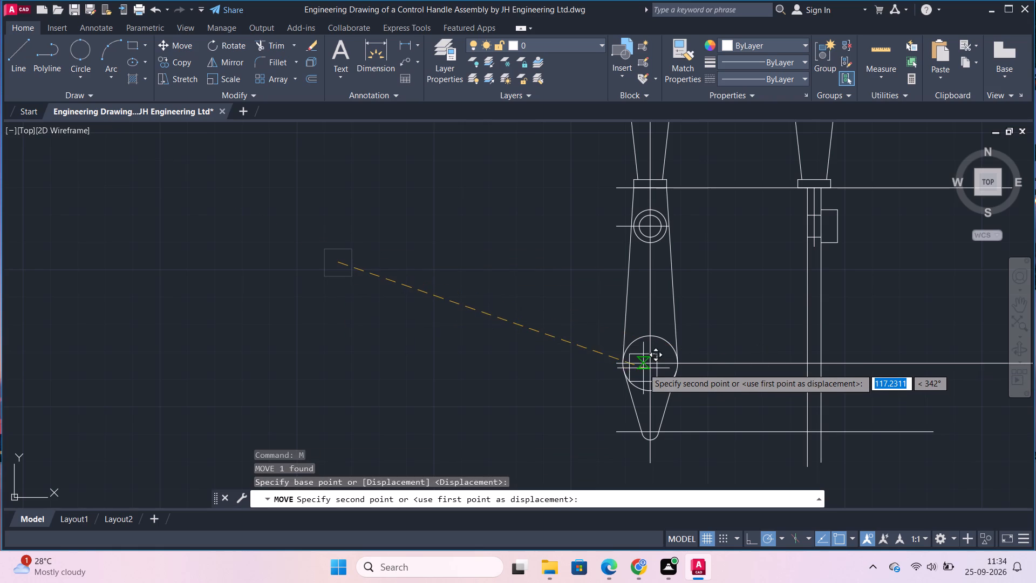
click(646, 368)
key(Escape)
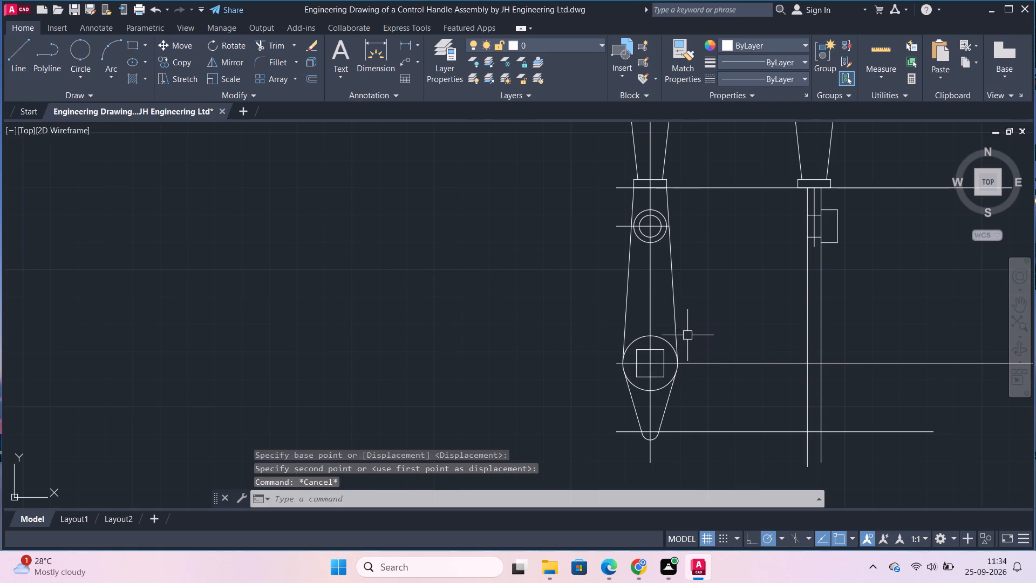
Project horizontal lines from the top and bottom of the large lower circle across the second view's shank.
click(23, 47)
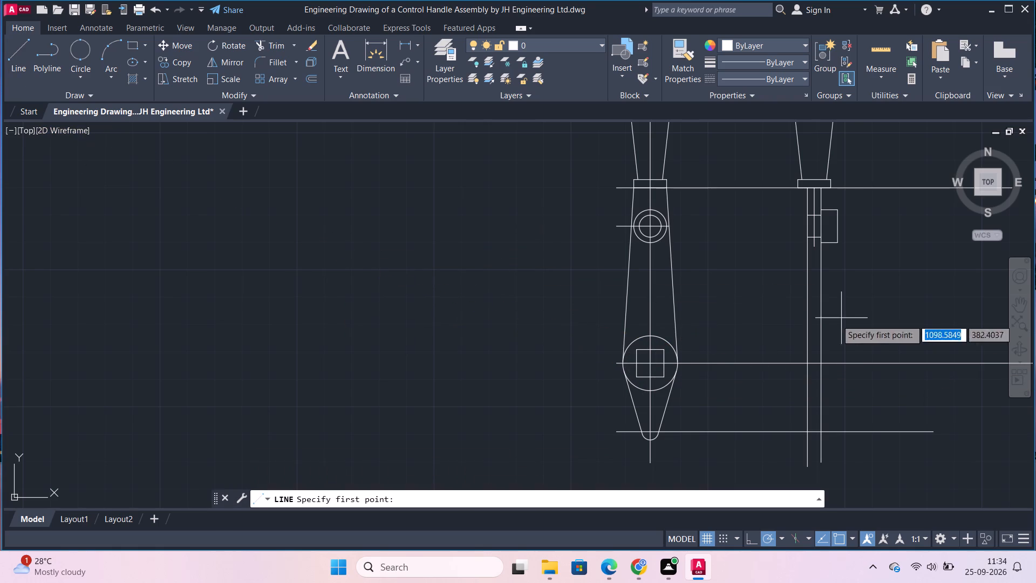
click(652, 338)
click(943, 338)
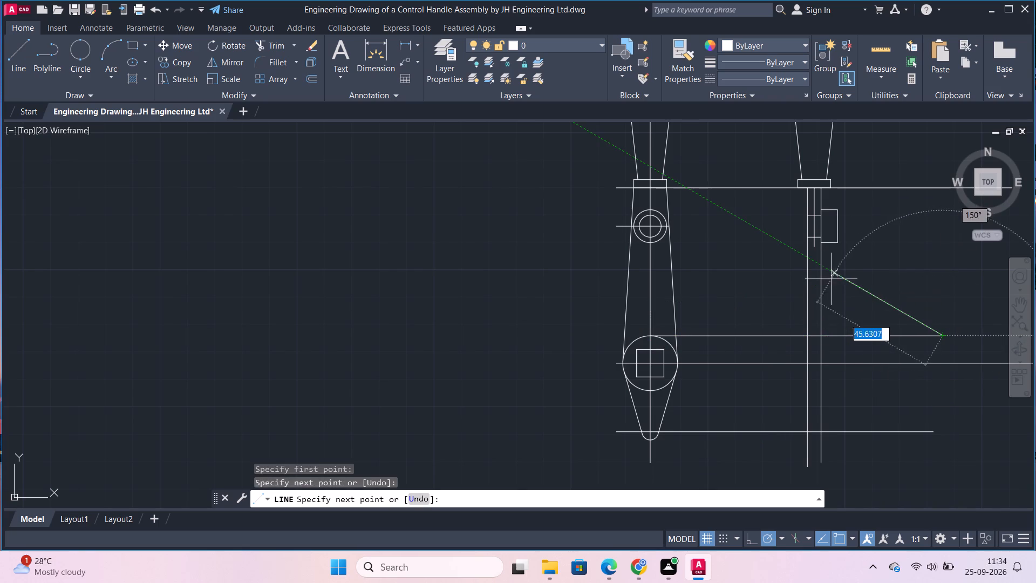
right_click(838, 277)
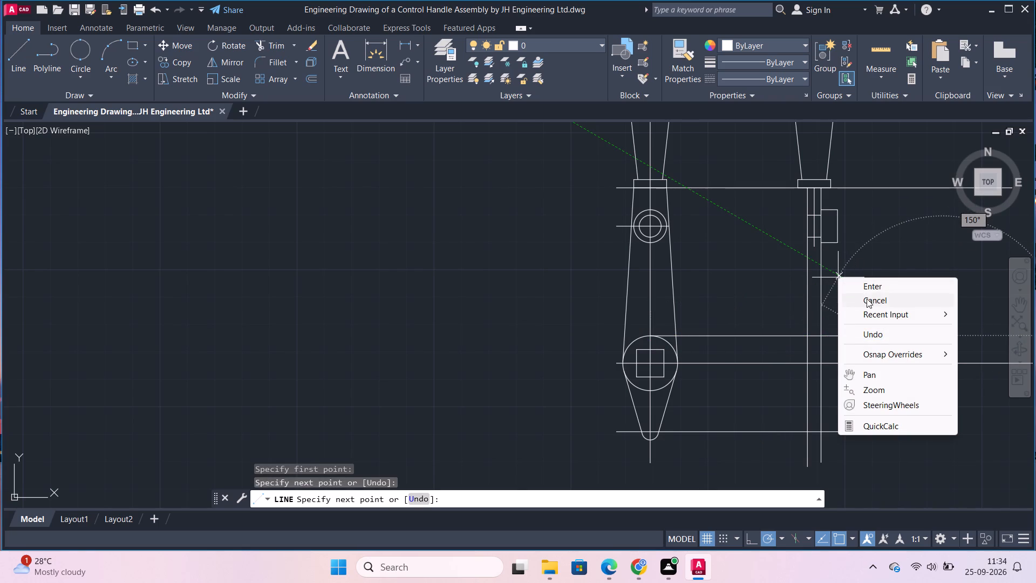
click(867, 301)
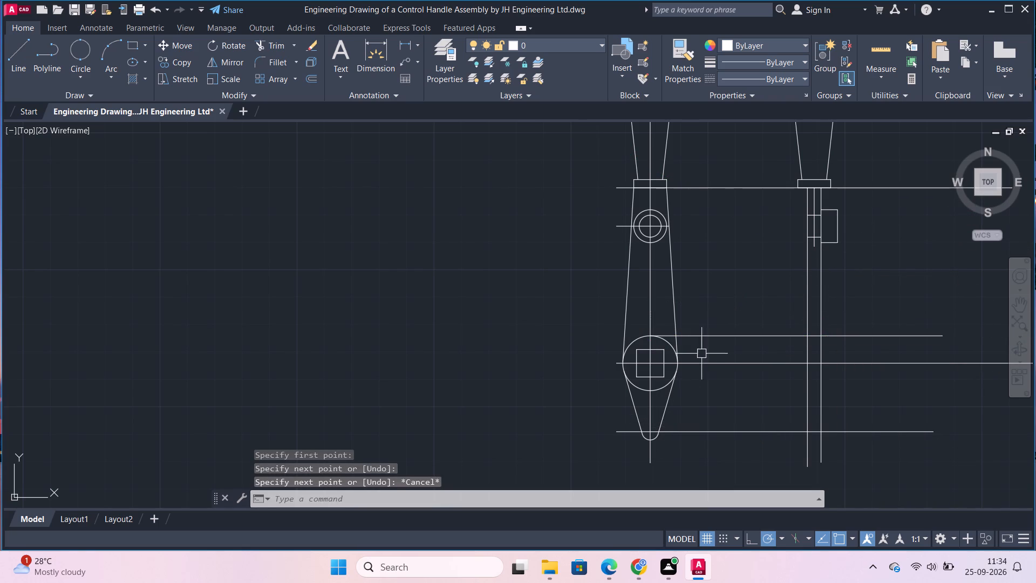
key(space)
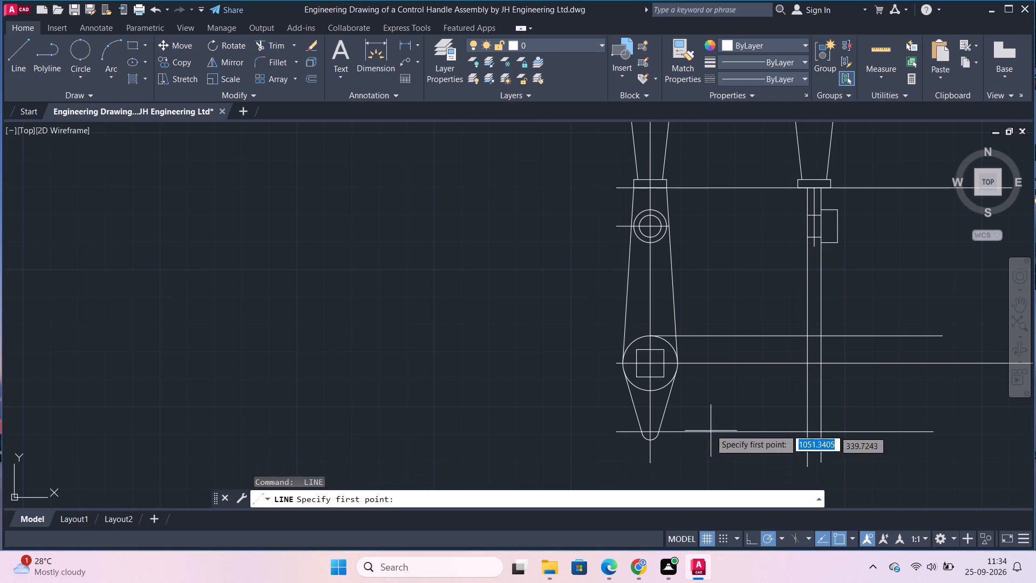
click(656, 391)
click(861, 385)
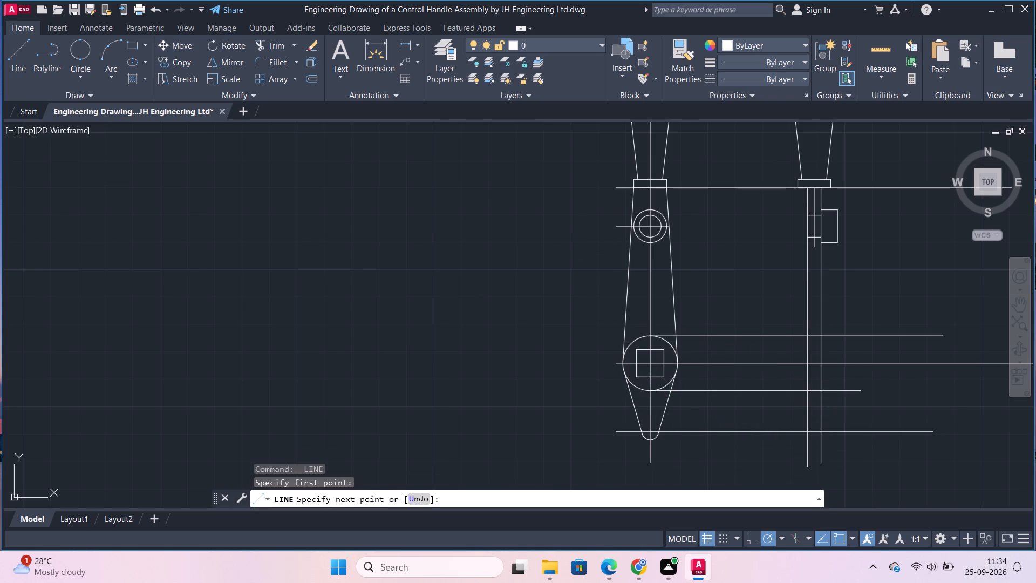
right_click(861, 385)
click(888, 406)
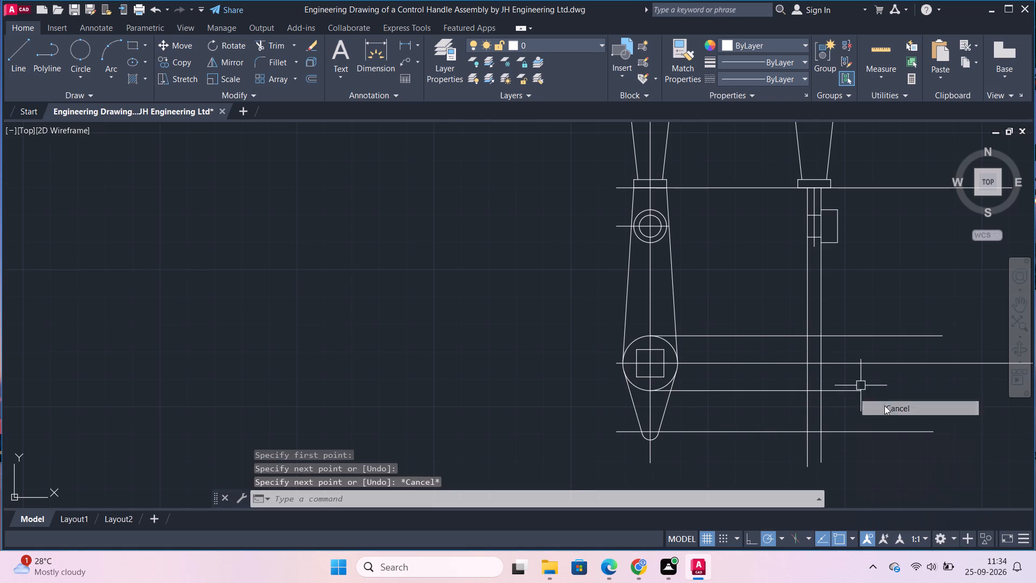
Project horizontal lines from the midpoints of the square's top and bottom edges across the second view's shank.
key(space)
click(655, 353)
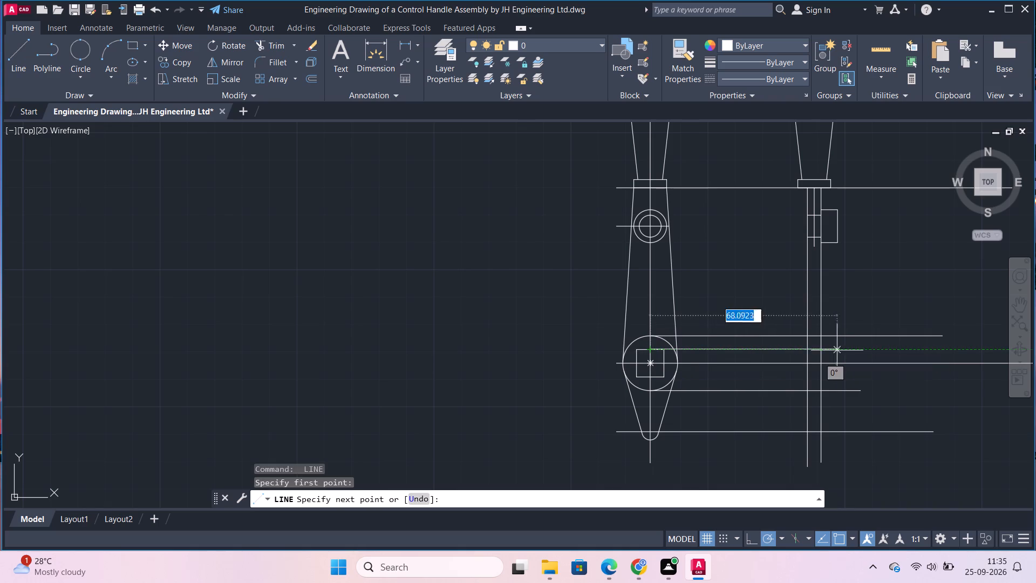
click(882, 349)
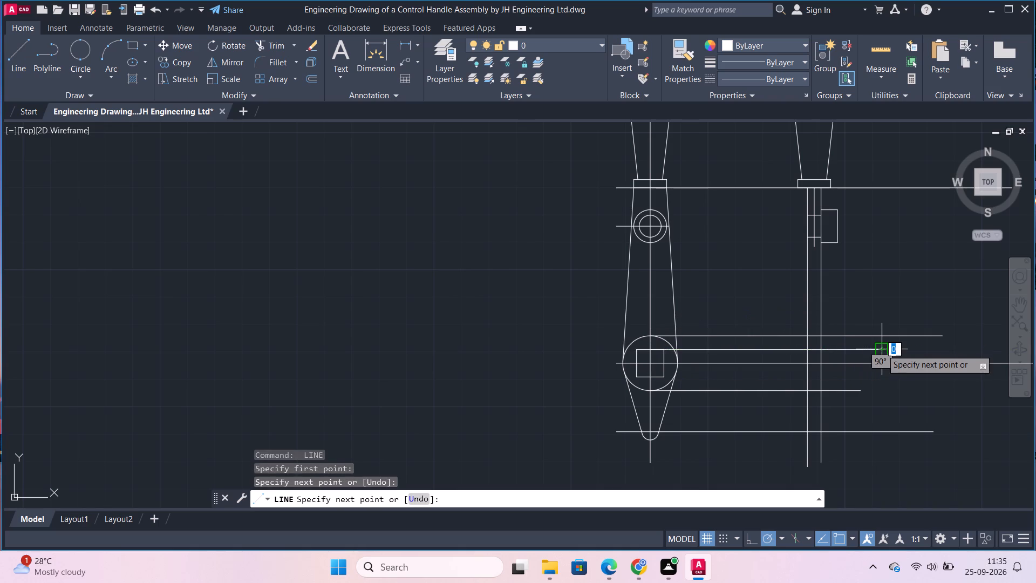
right_drag(882, 348, 874, 356)
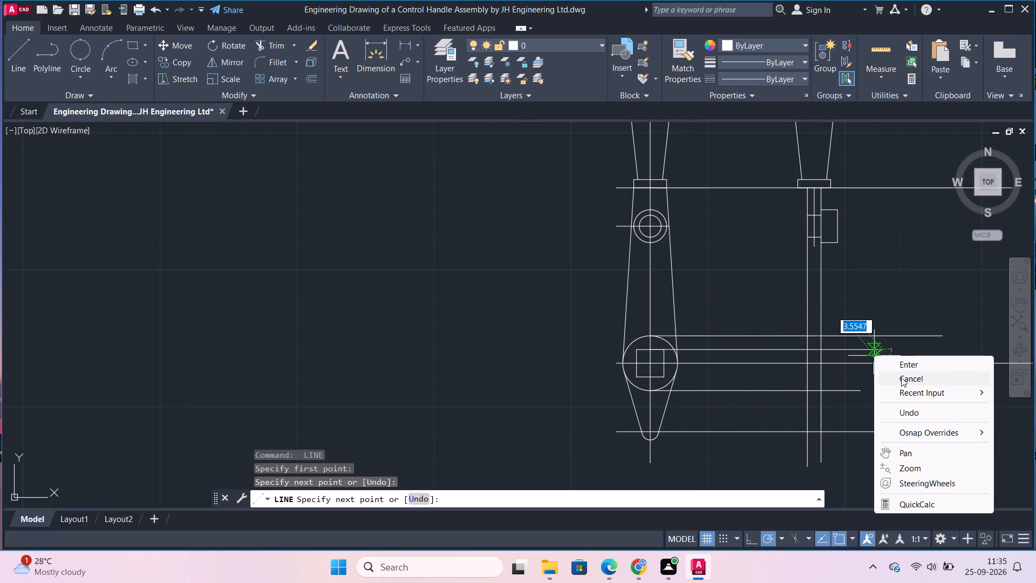
click(901, 377)
key(space)
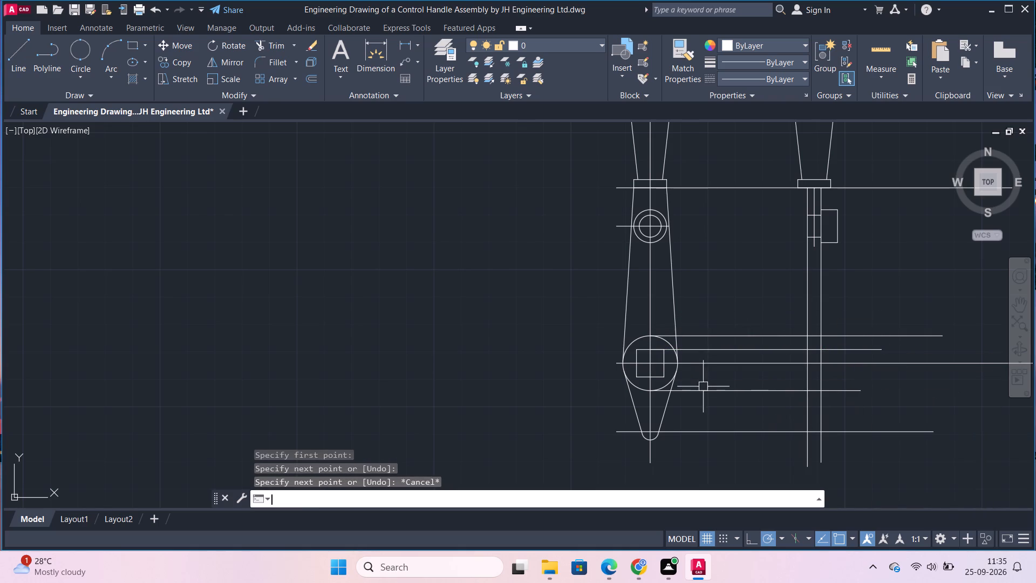
click(654, 381)
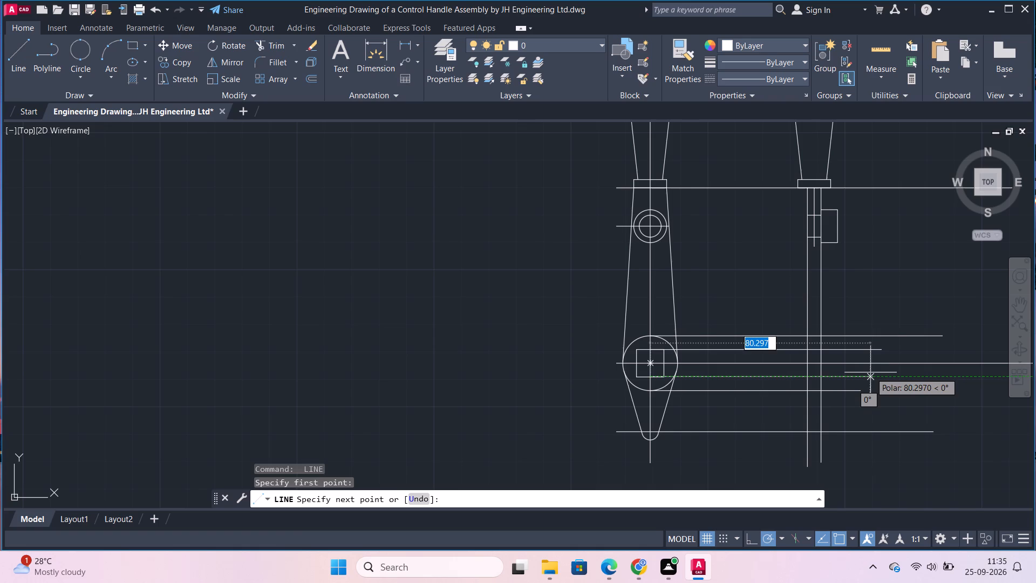
click(870, 372)
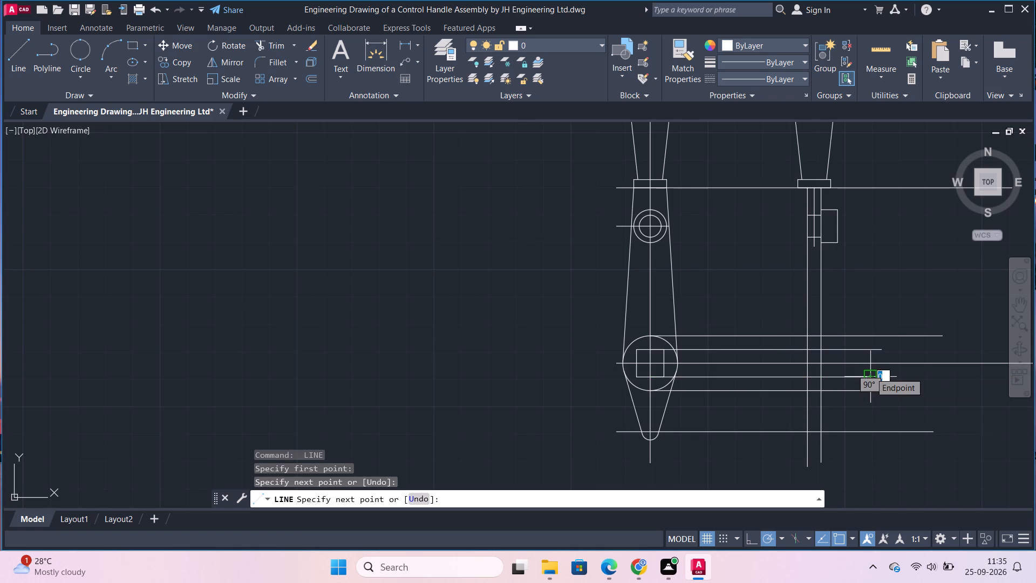
right_drag(870, 372, 867, 378)
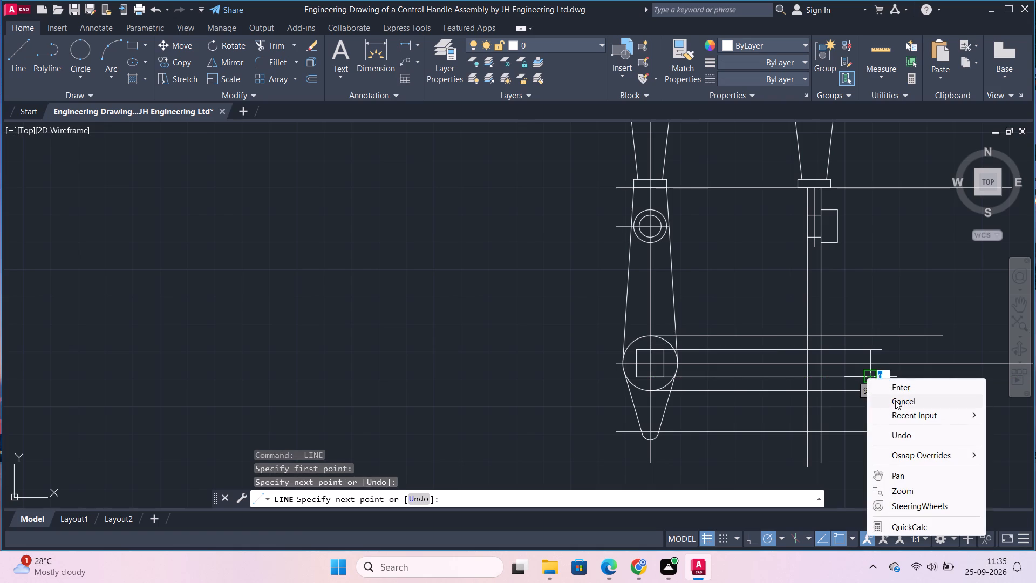
click(895, 400)
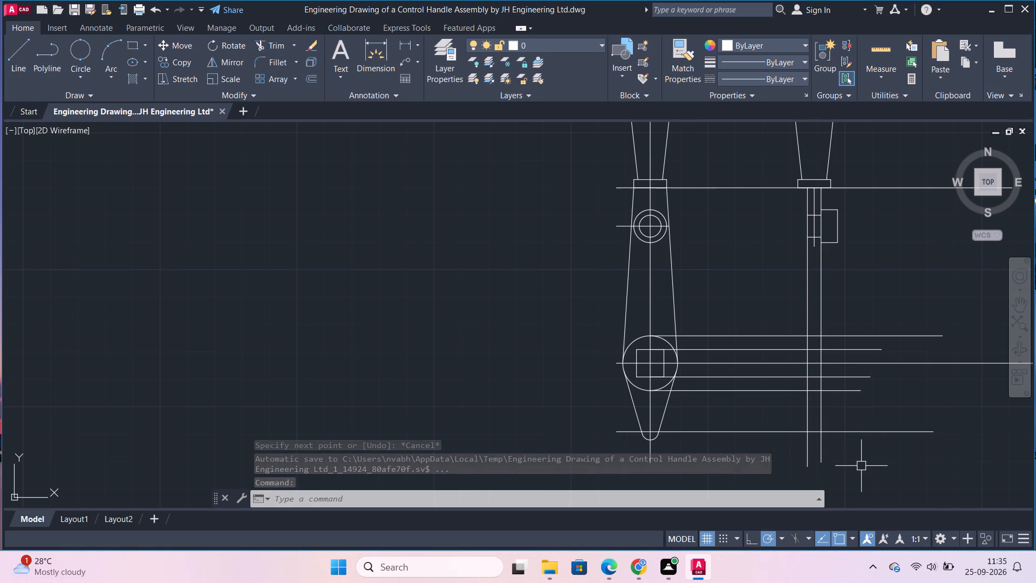
Offset the second view's boss-side shank edge by 11 toward the first view.
key(o)
key(Return)
key(Return)
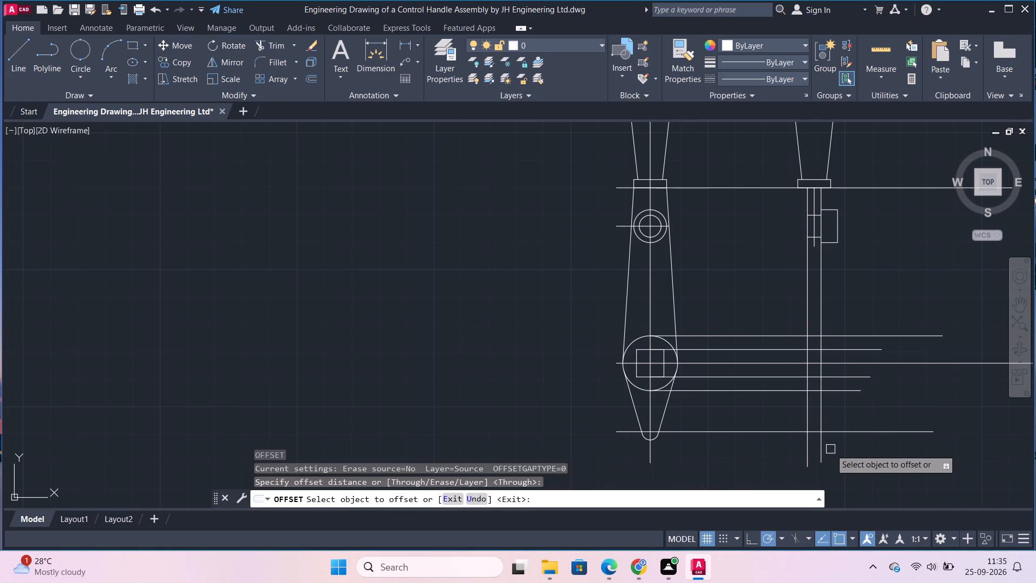
click(826, 451)
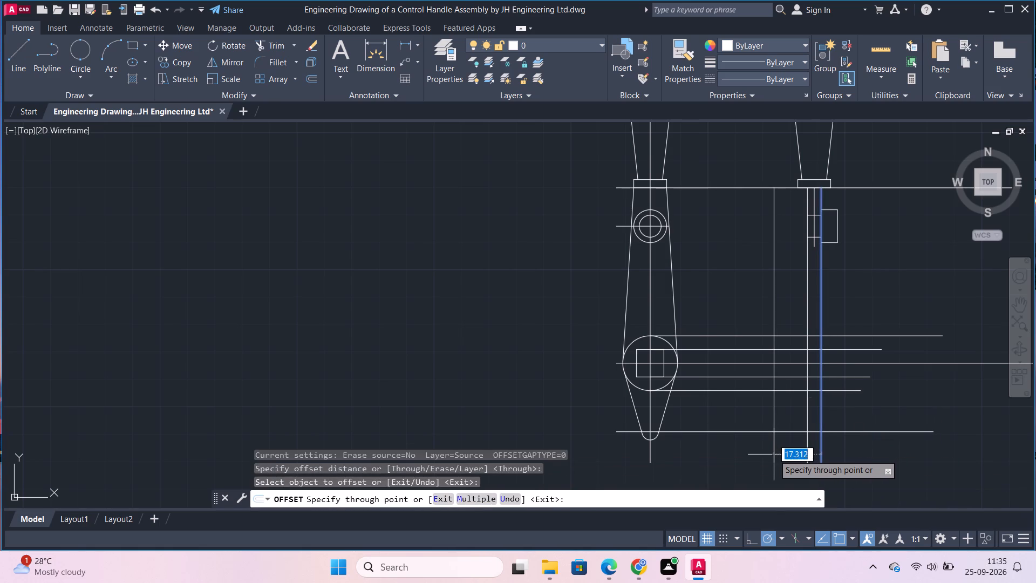
text(11)
key(Return)
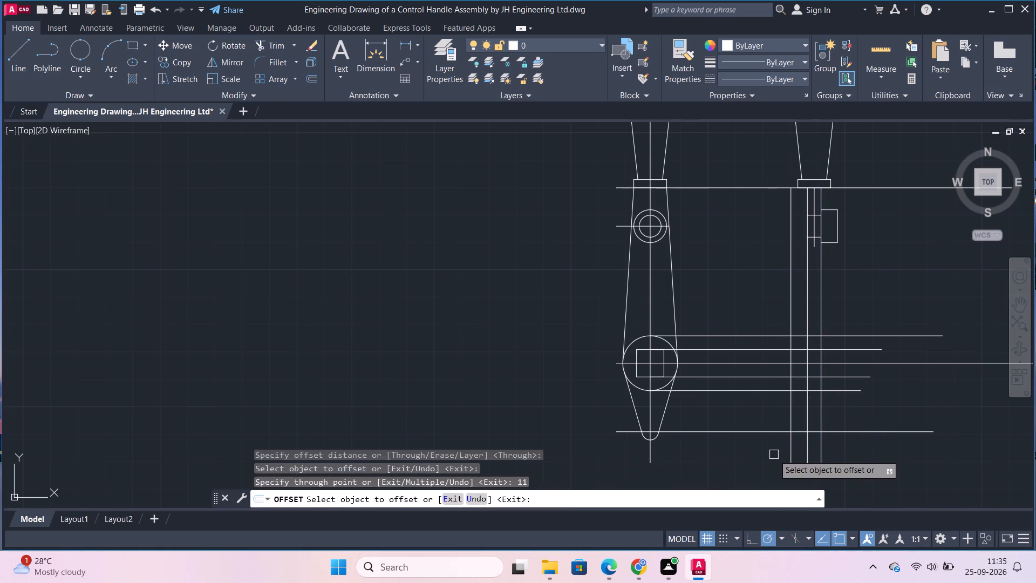
key(Escape)
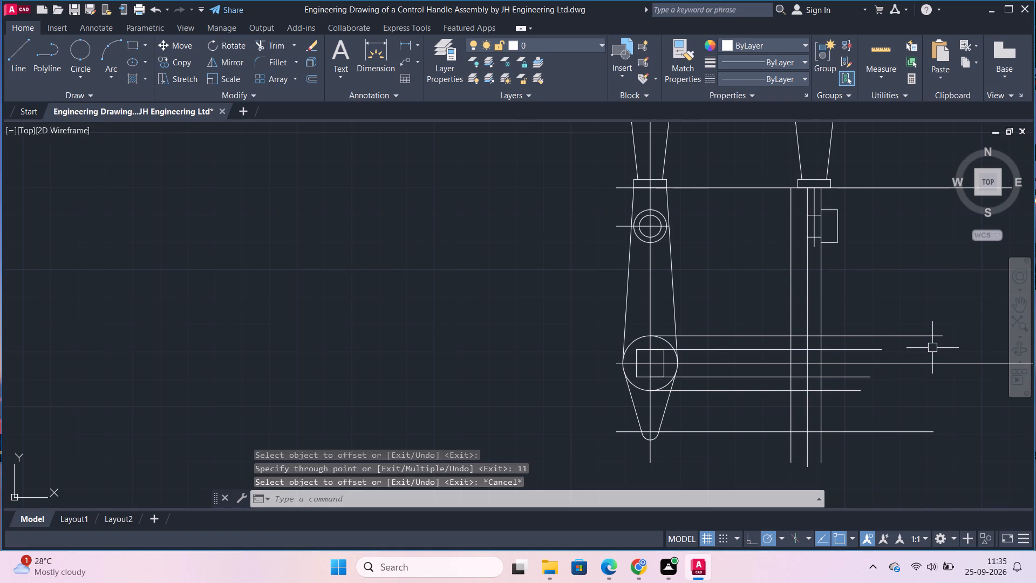
Trim the four lines projected from the lower circle and square where they overshoot the shank's boss-side edge.
key(t)
key(r)
key(Return)
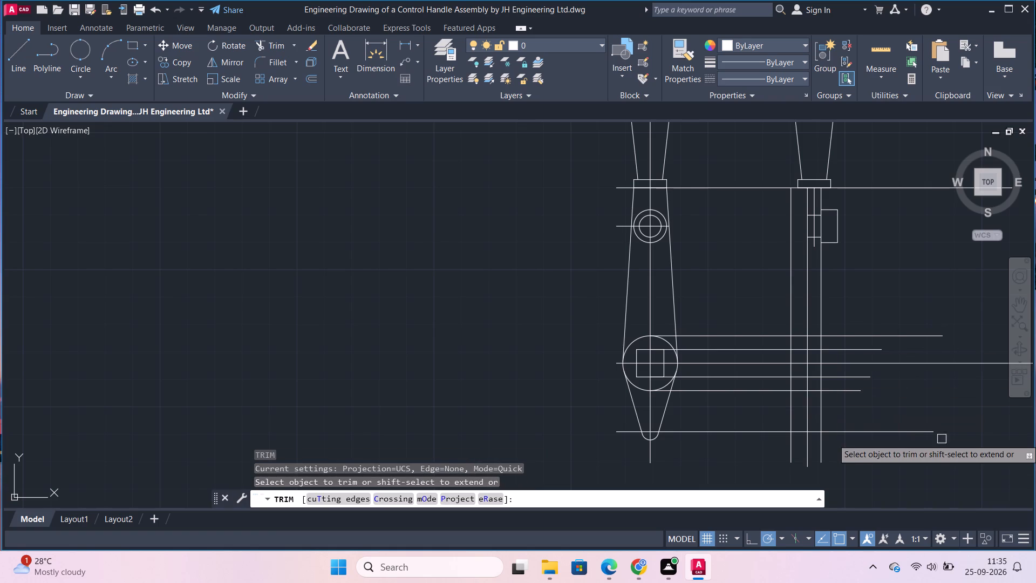
drag(856, 398, 846, 375)
drag(846, 357, 839, 317)
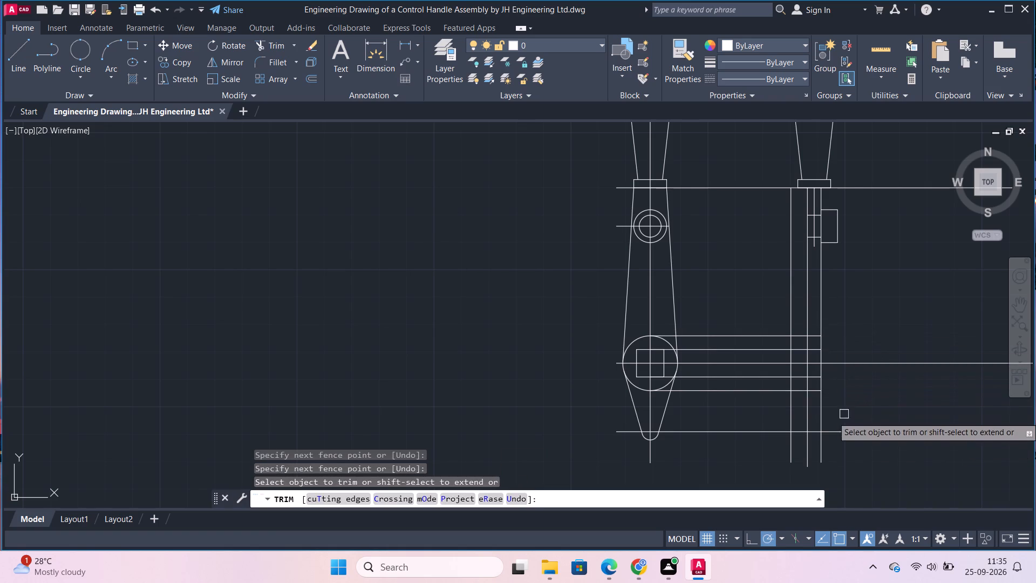
Trim the ends of the second view's three vertical lines that extend below the lowest horizontal line.
drag(834, 449, 772, 449)
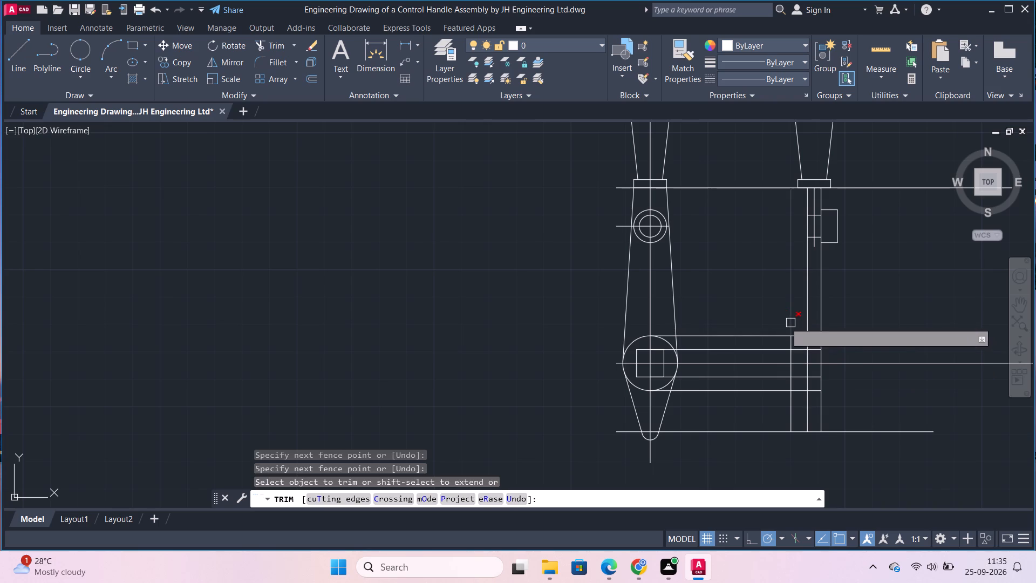
Trim the projected lines between the two views and the offset vertical line above and below the second view's lower boss.
drag(762, 309, 755, 351)
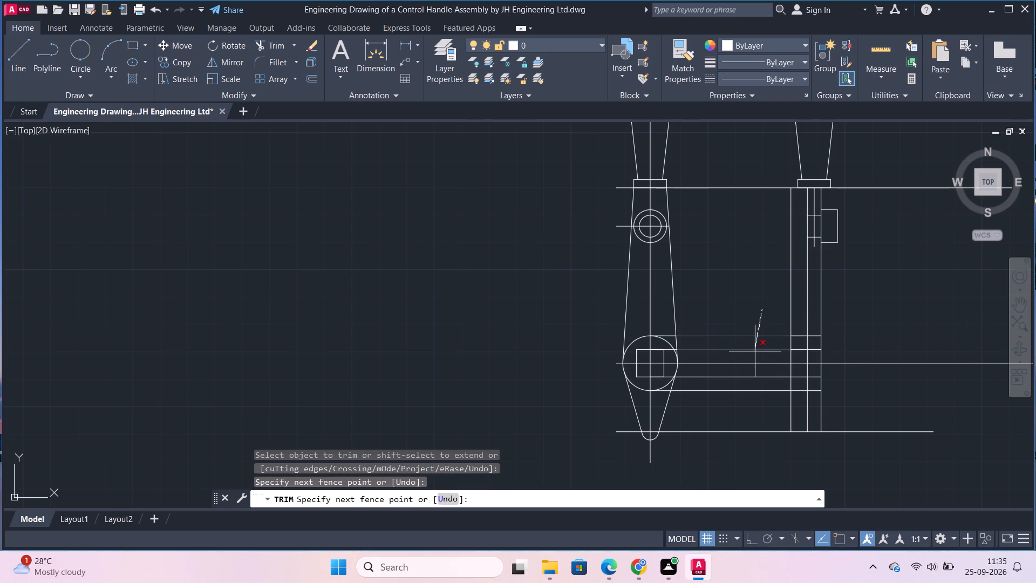
drag(755, 351, 755, 352)
click(790, 314)
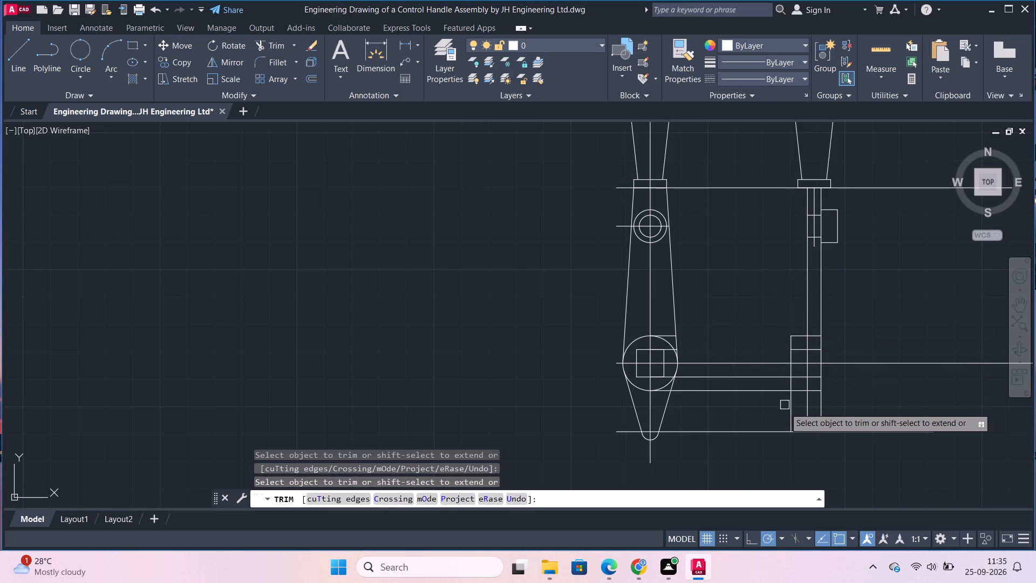
click(789, 415)
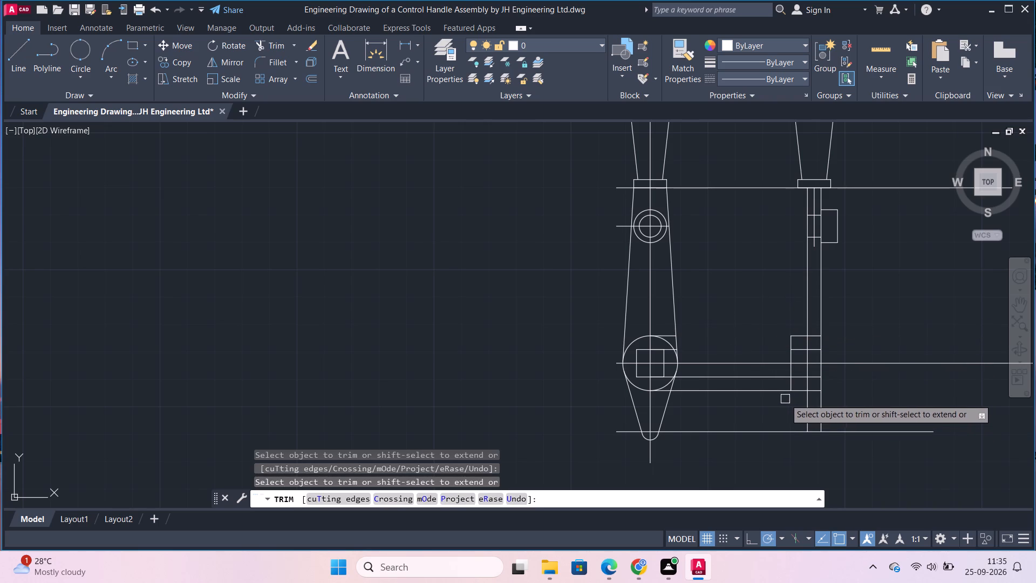
click(774, 392)
click(752, 368)
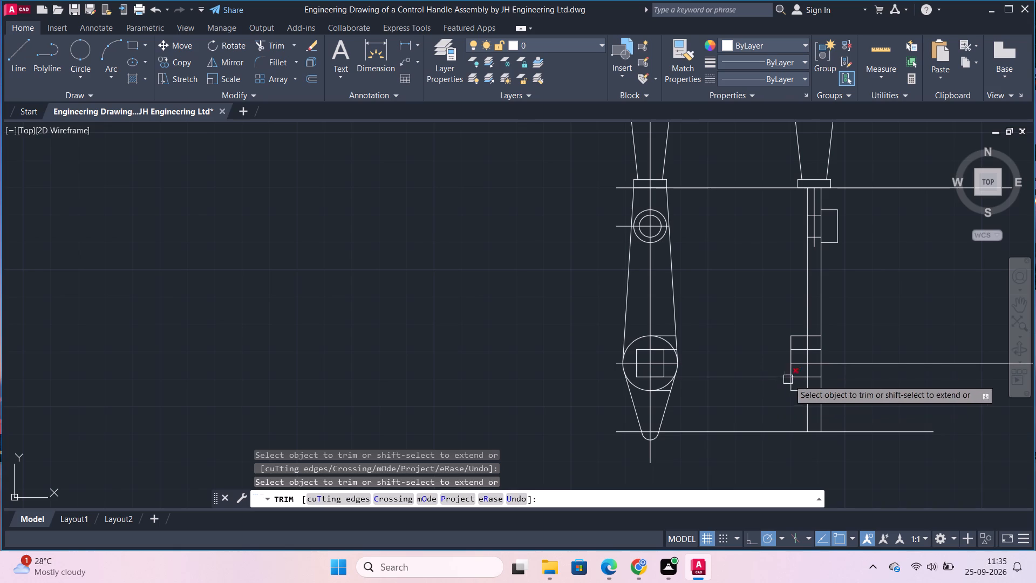
Trim the leftover projection stubs between the first view's lower circle, square and tapered edge.
scroll(844, 356, up, 1)
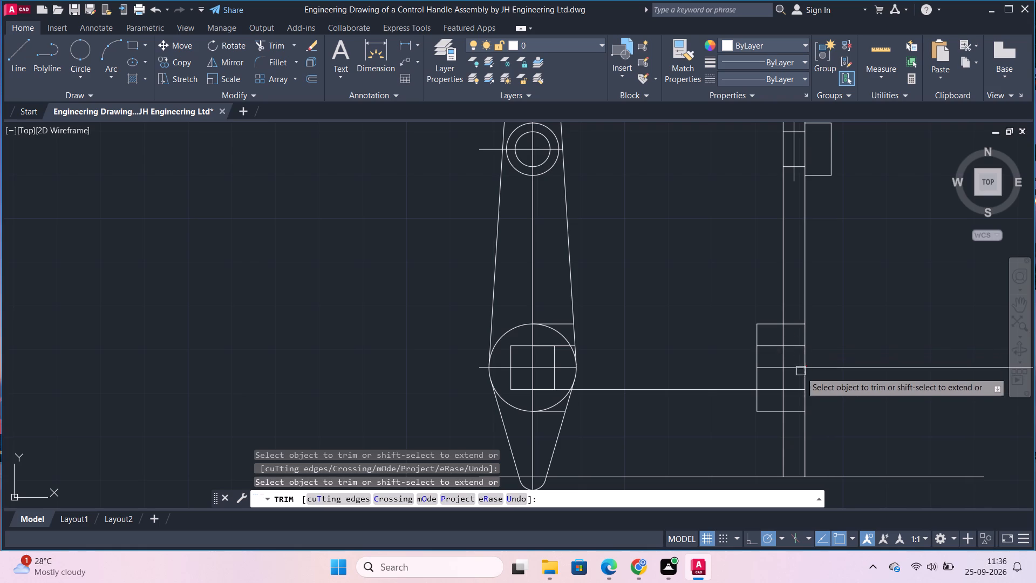
click(554, 410)
scroll(562, 345, up, 2)
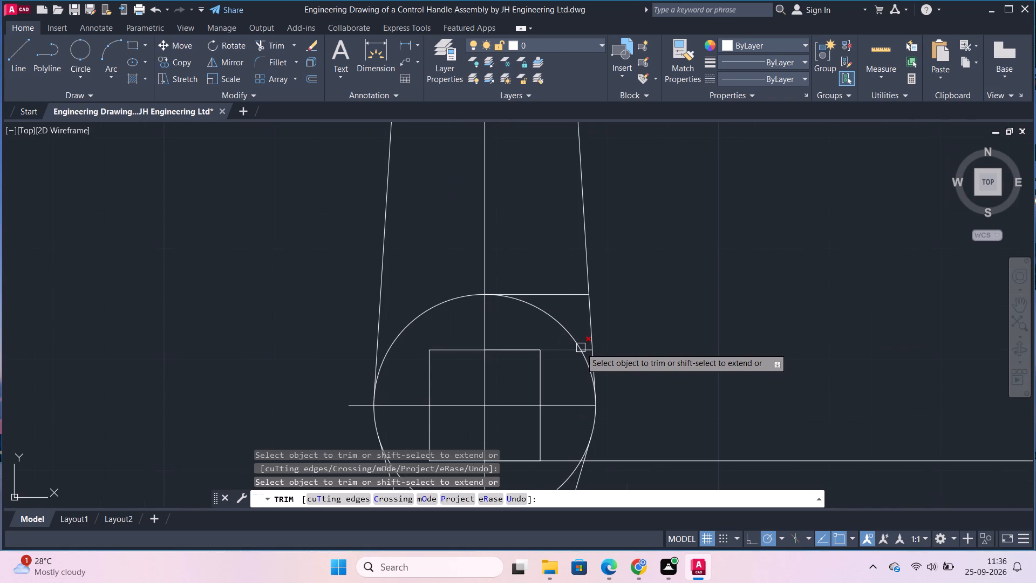
click(565, 348)
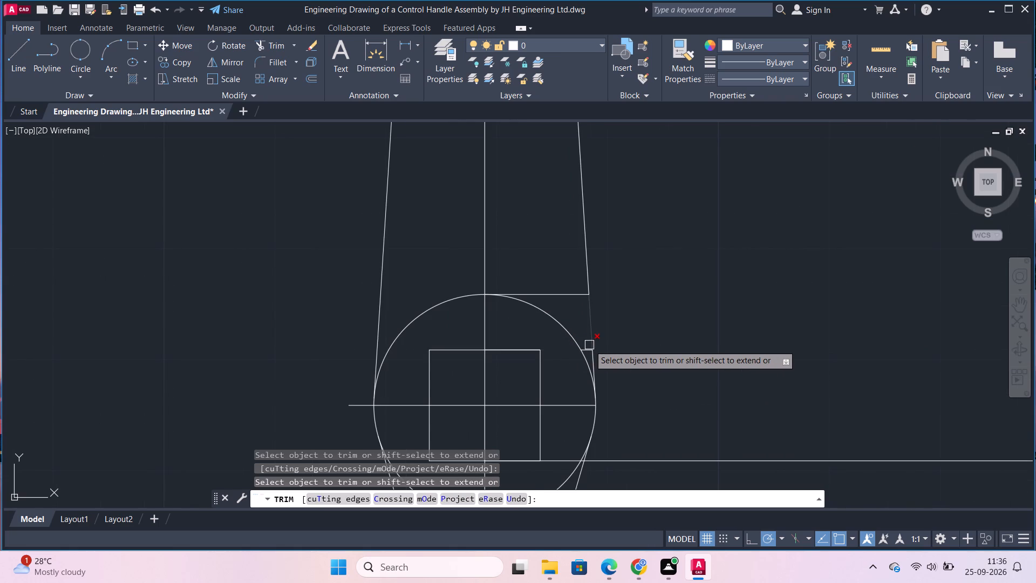
click(588, 347)
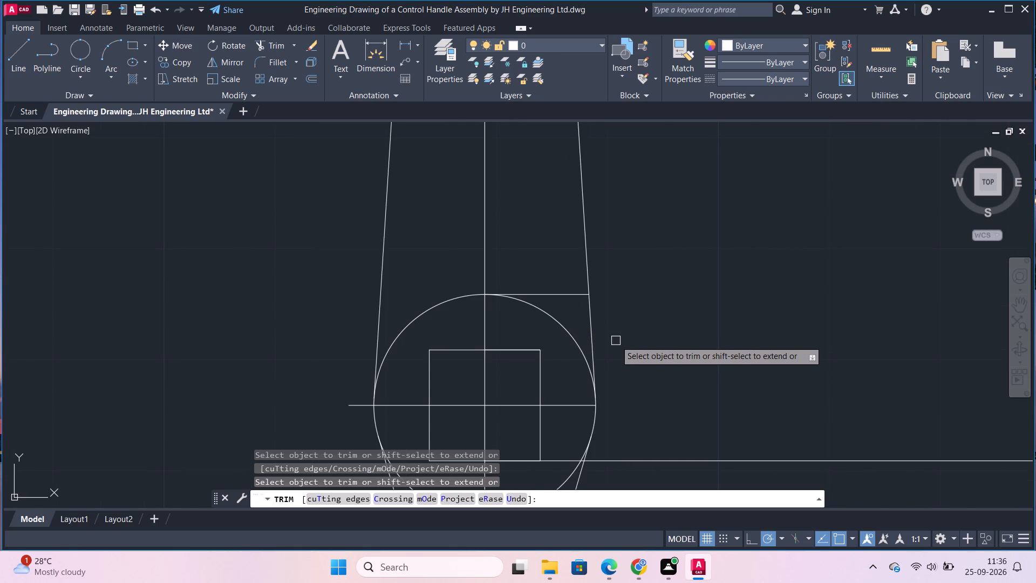
scroll(616, 341, down, 2)
click(602, 337)
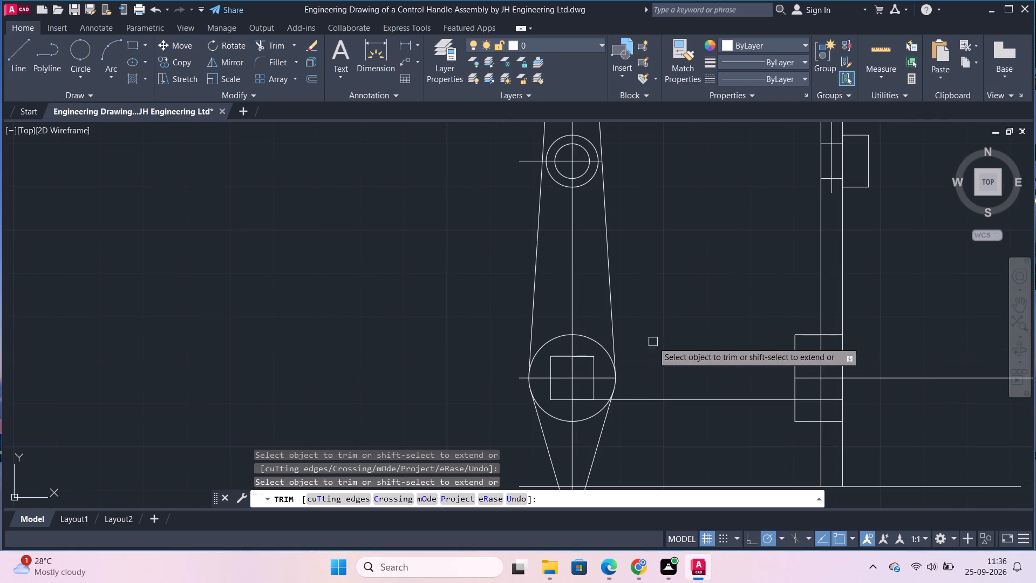
scroll(940, 376, down, 1)
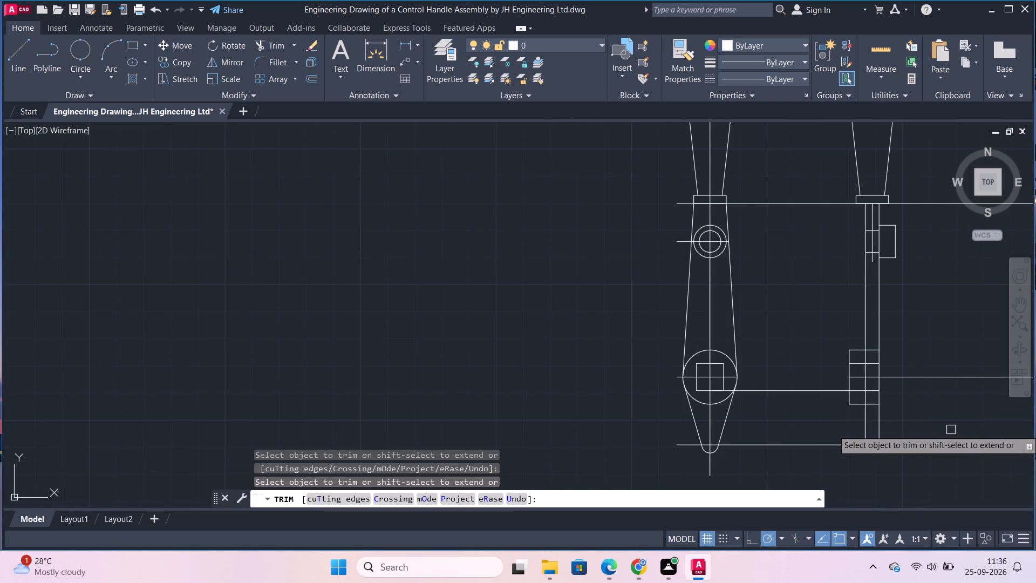
Trim the lower boss's top and bottom lines where they cross the second view's shank.
middle_drag(943, 430, 854, 419)
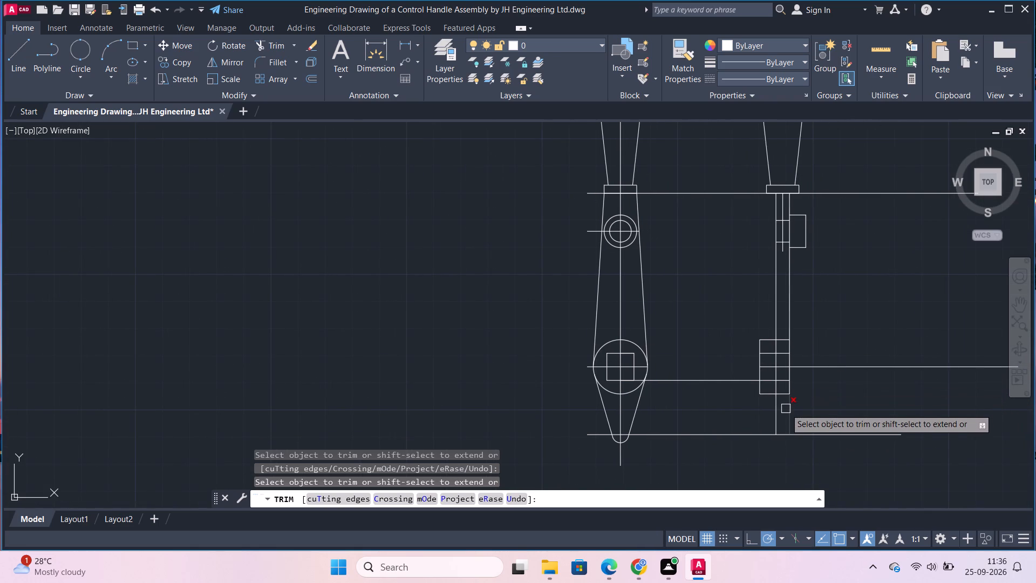
click(786, 396)
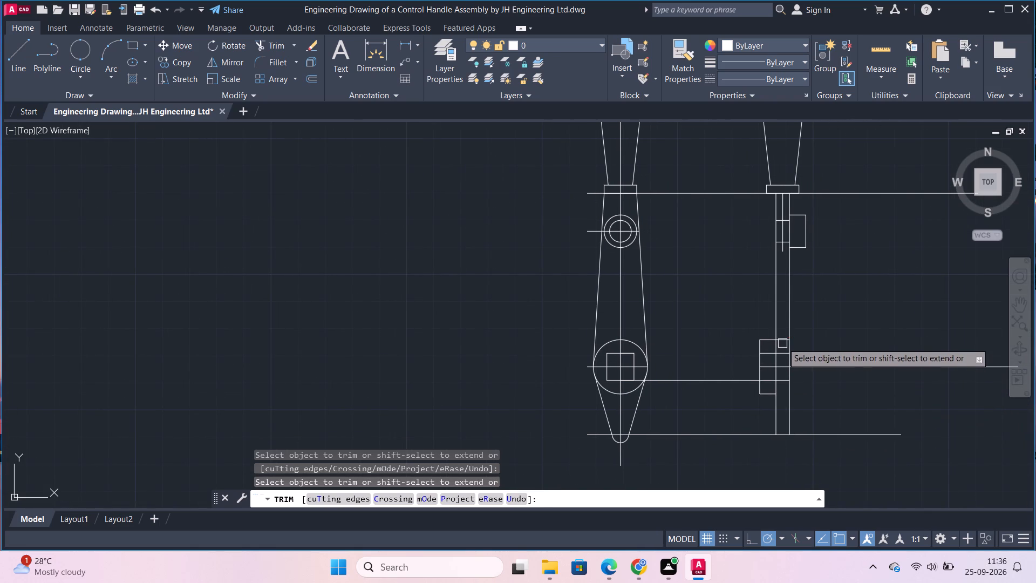
click(783, 343)
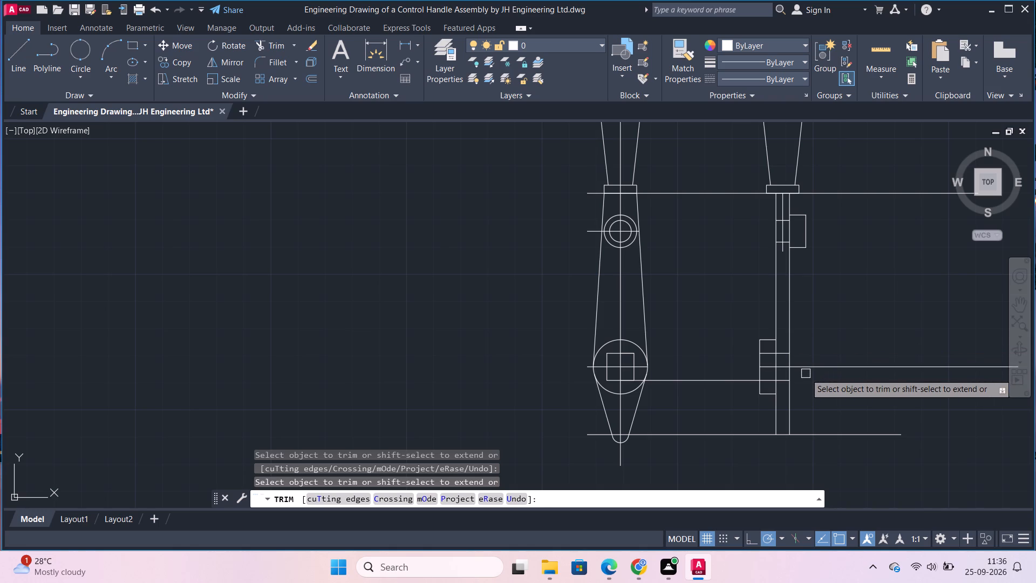
Trim the line projected from the square's bottom edge between the views and just outside the first view's lower circle.
scroll(776, 370, up, 2)
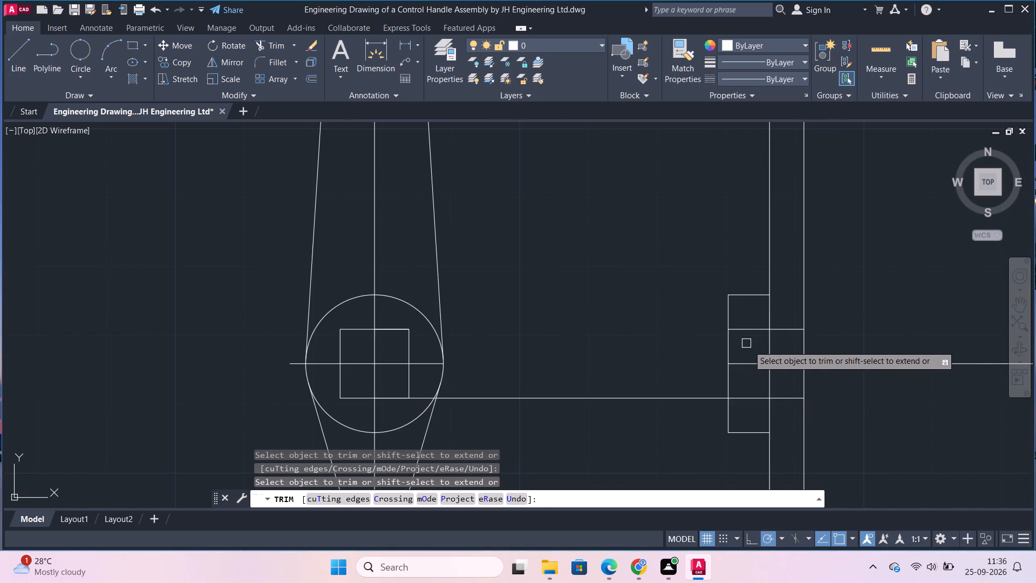
click(707, 402)
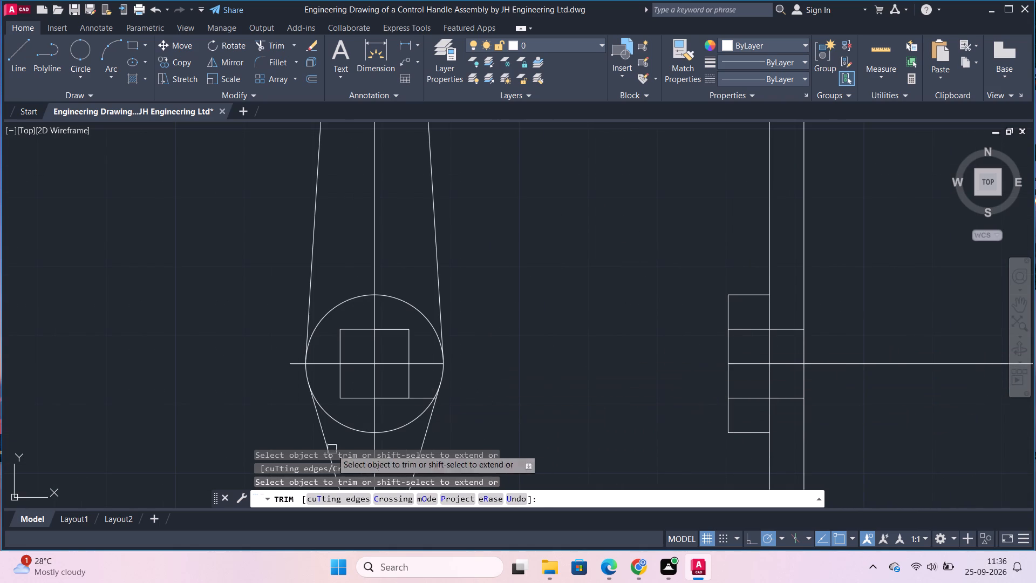
scroll(331, 448, up, 1)
scroll(476, 369, up, 5)
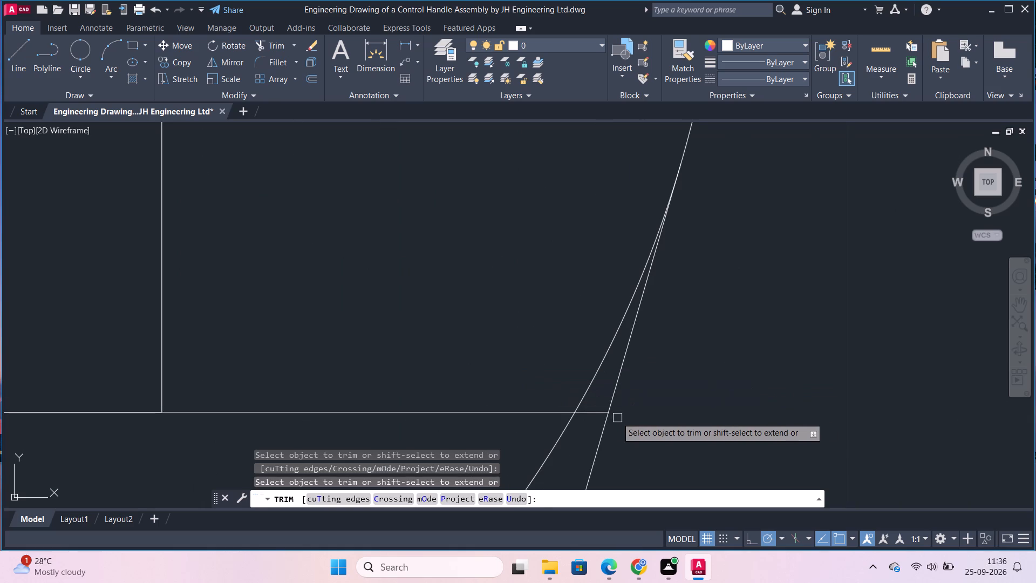
click(594, 415)
Trim the lowest horizontal line between the two views and beyond the second view's shank.
scroll(701, 391, down, 7)
scroll(817, 362, down, 2)
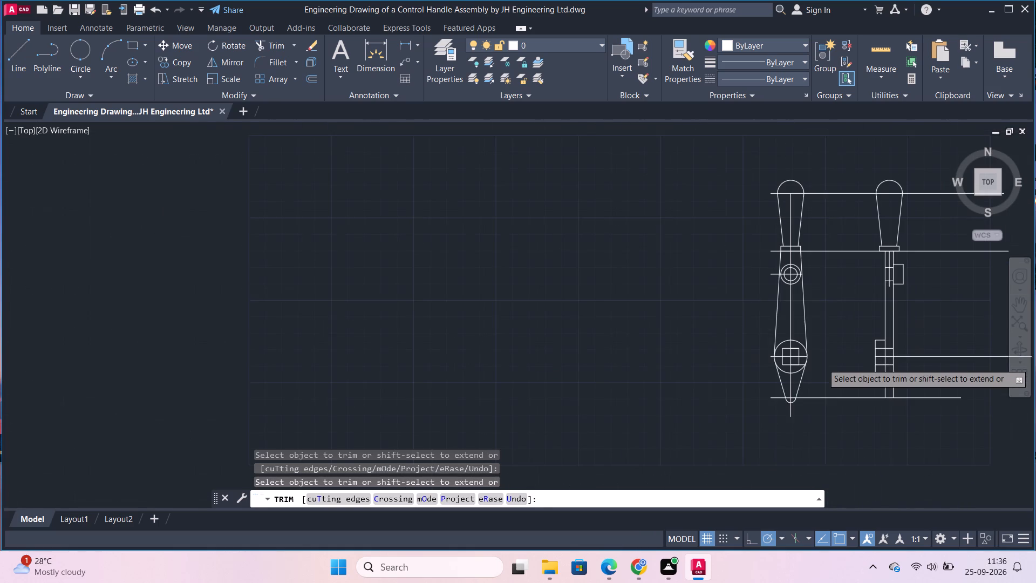
middle_drag(630, 364, 539, 358)
scroll(782, 370, up, 3)
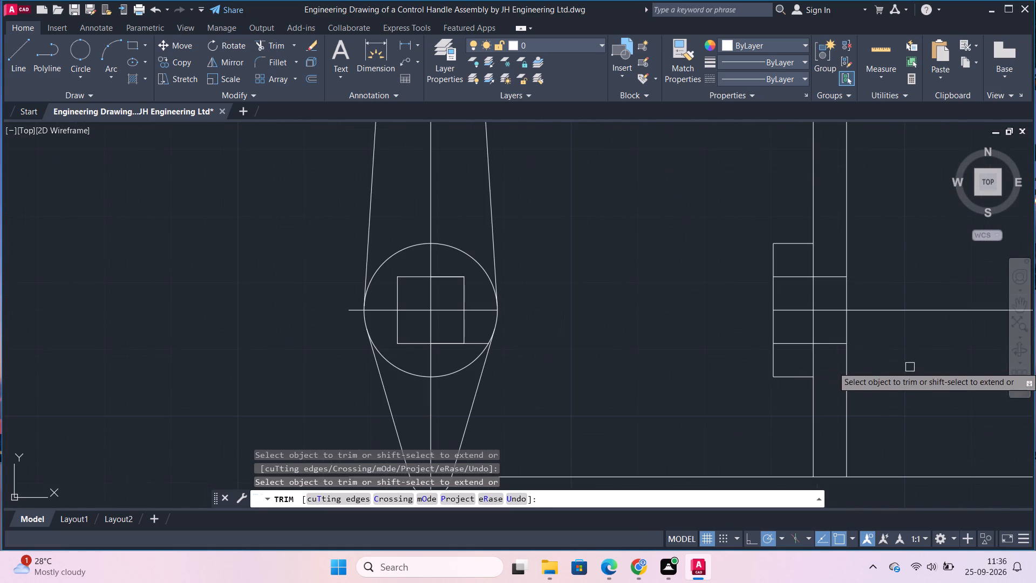
middle_drag(916, 364, 811, 291)
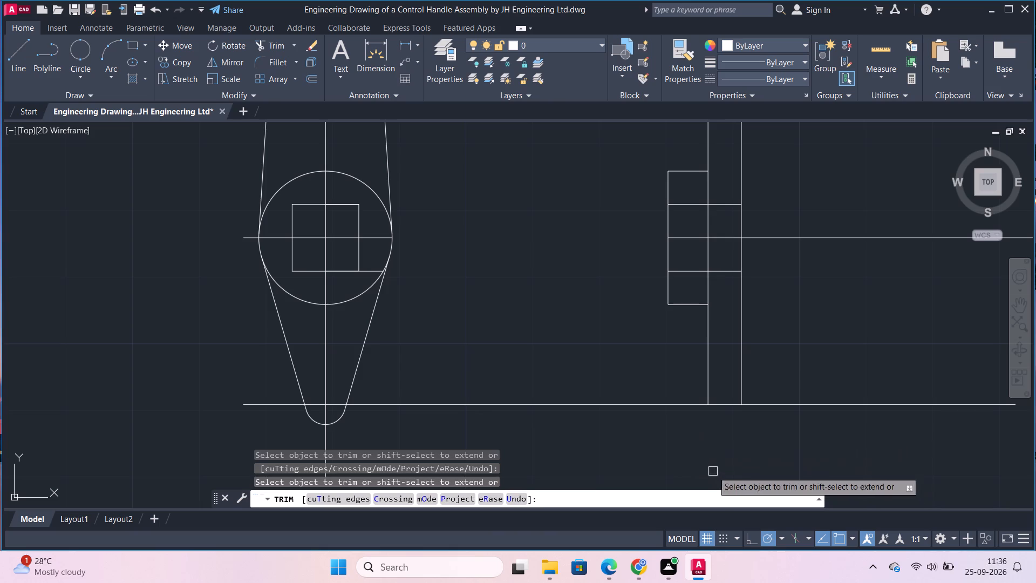
click(593, 405)
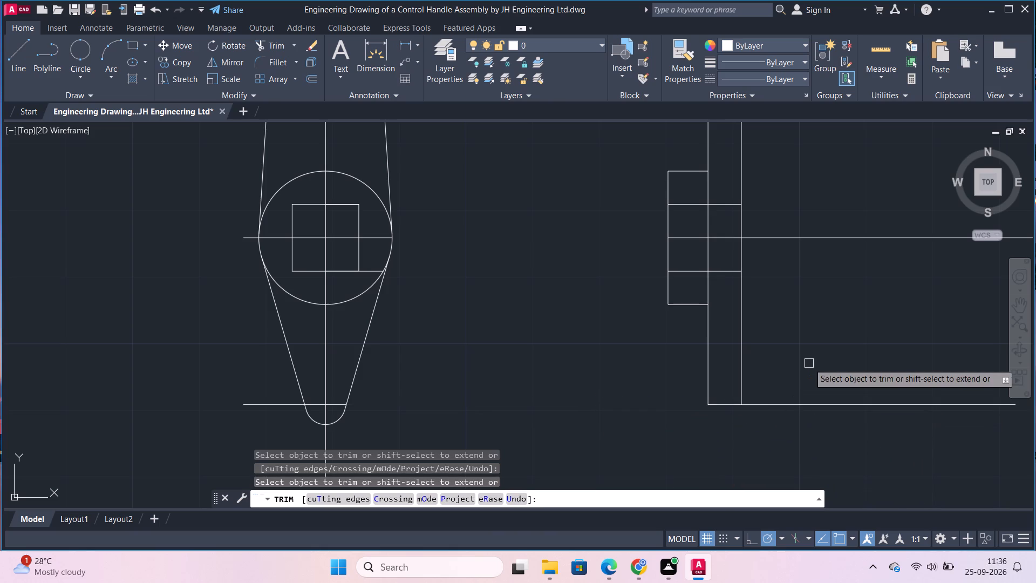
click(805, 404)
Trim away the short vertical centre line inside the upper part of the second view's shank.
scroll(810, 371, down, 2)
middle_drag(780, 385, 713, 452)
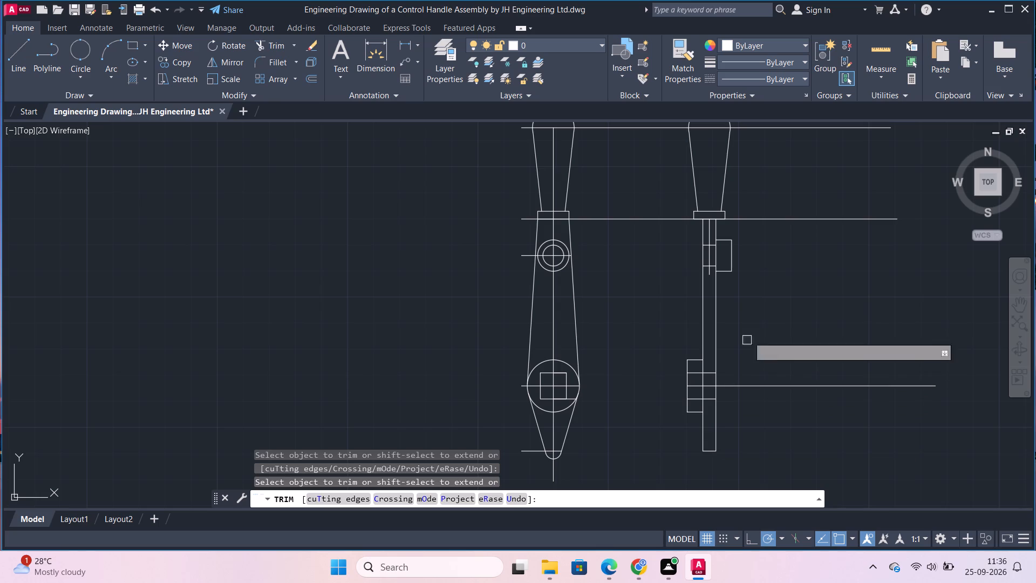
scroll(695, 255, up, 1)
click(717, 215)
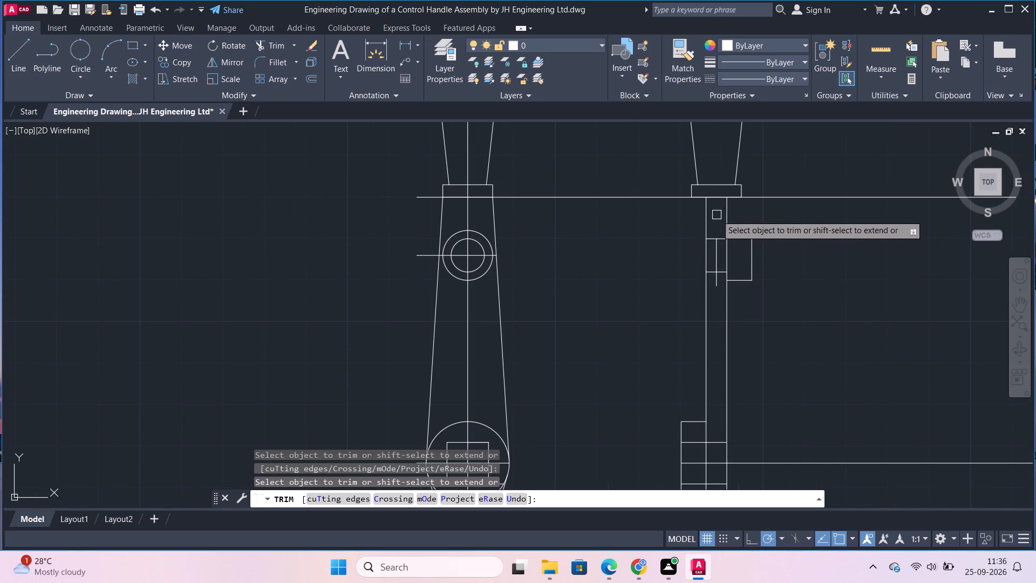
click(715, 247)
click(714, 281)
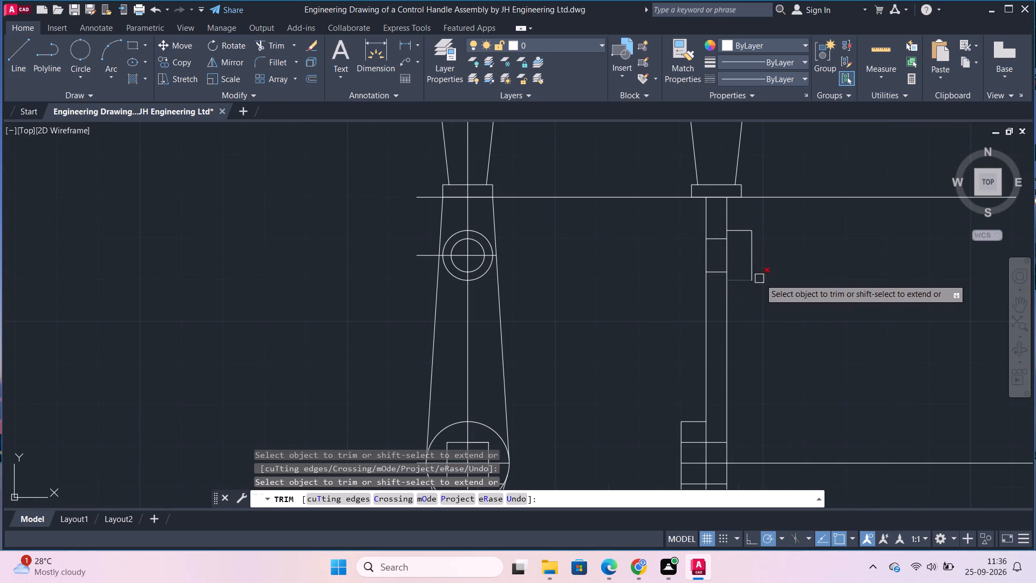
Trim the remaining horizontal construction lines beyond the second view and between the two views.
scroll(809, 288, down, 3)
middle_drag(778, 308, 724, 316)
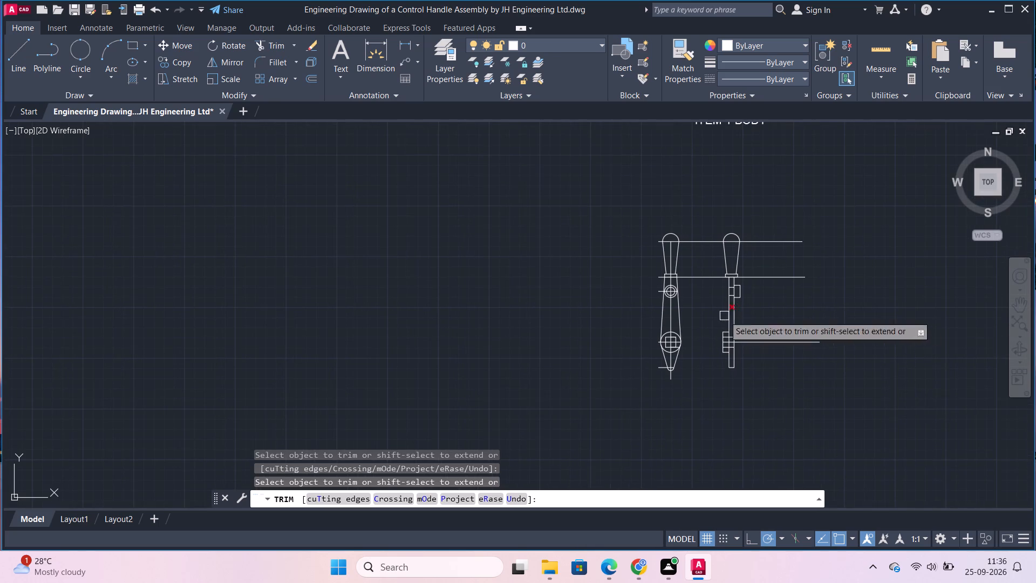
drag(806, 379, 789, 246)
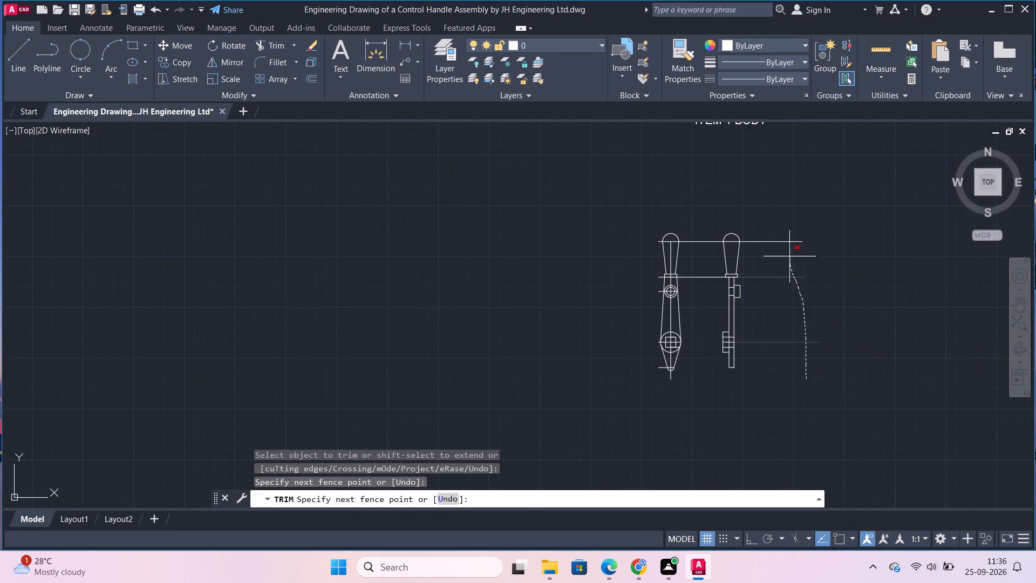
drag(789, 246, 786, 213)
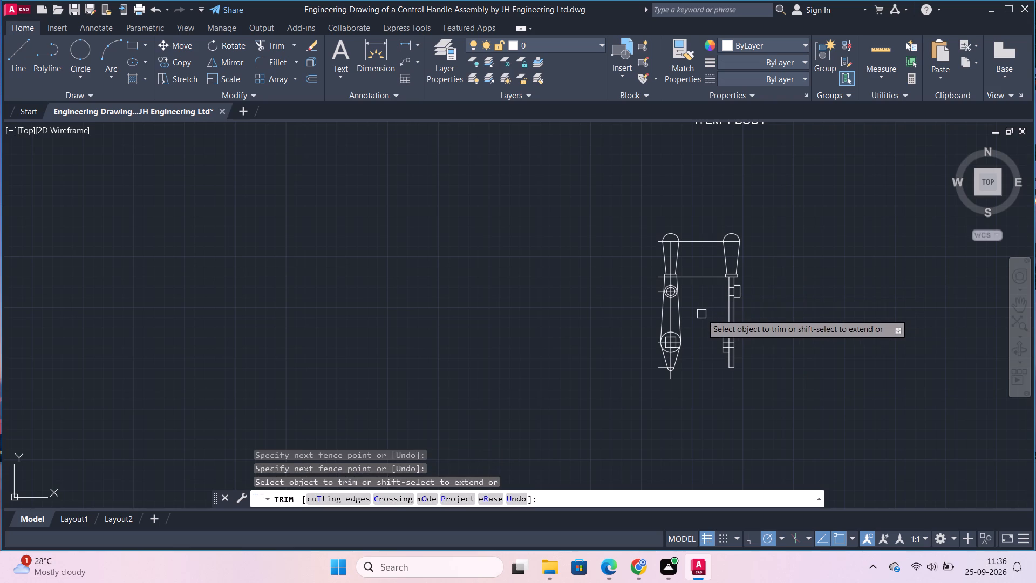
drag(701, 294, 701, 214)
key(Escape)
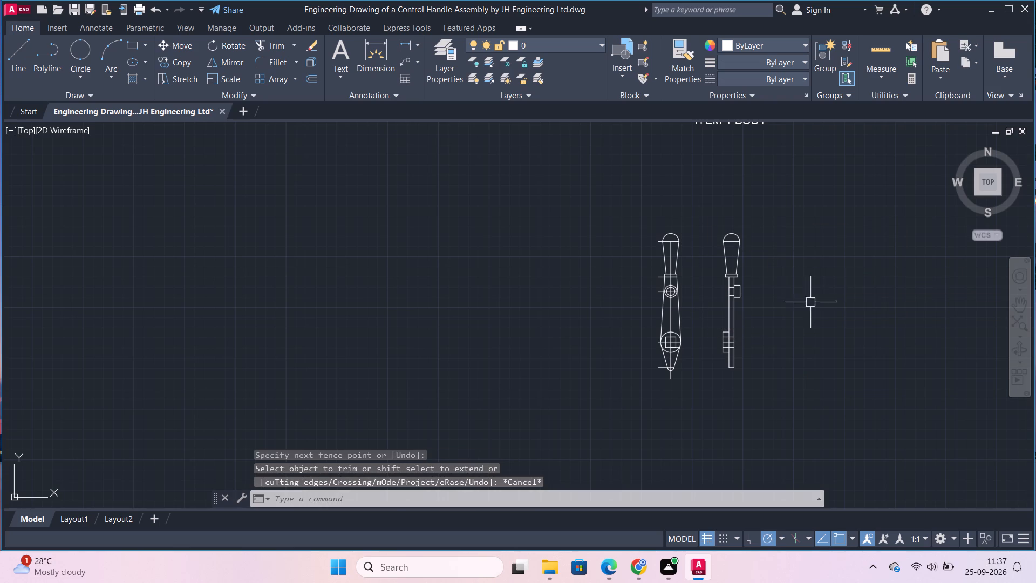
Add a vertical linear dimension to the second view's tapered grip, from the base line of its rounded top to the collar's top edge.
scroll(759, 298, up, 1)
scroll(670, 431, up, 1)
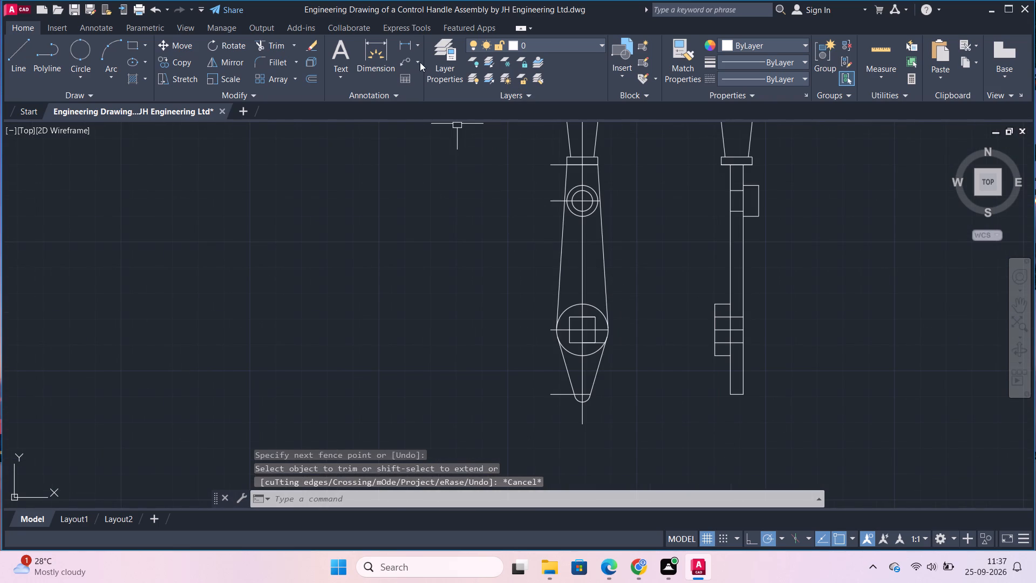
click(405, 42)
middle_drag(755, 244, 707, 299)
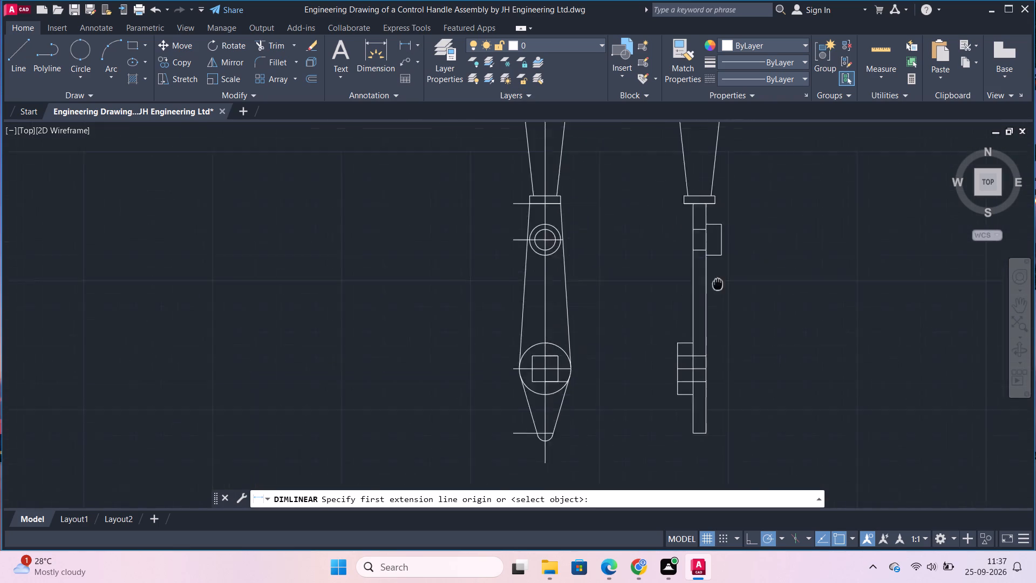
middle_drag(707, 299, 703, 307)
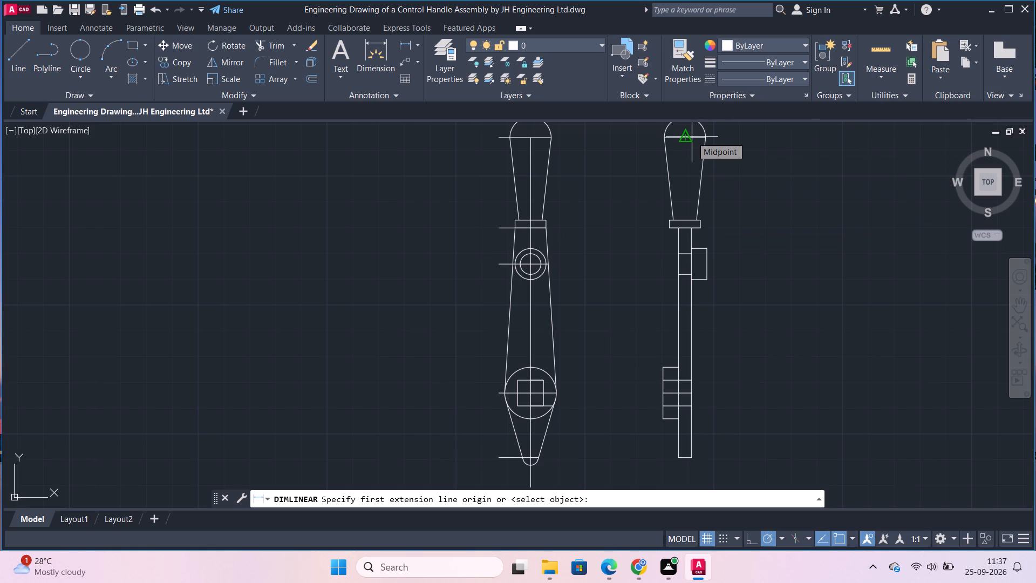
click(689, 137)
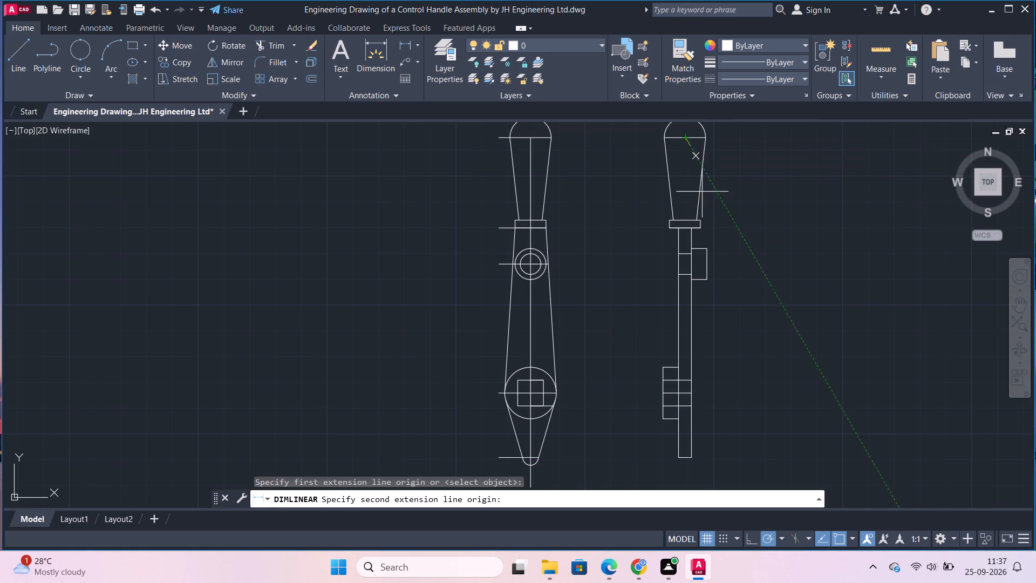
scroll(689, 219, up, 2)
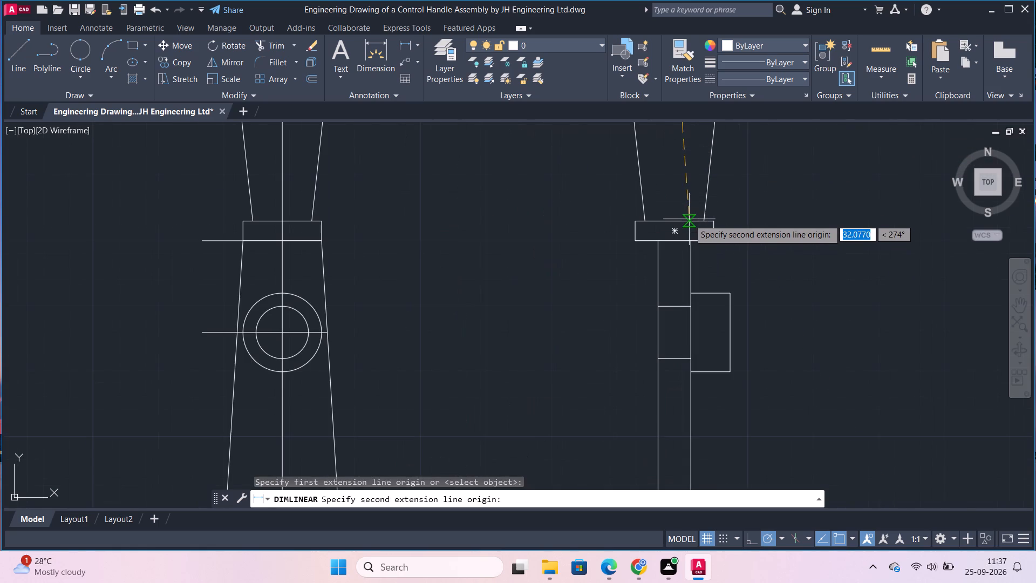
click(679, 219)
scroll(763, 234, down, 1)
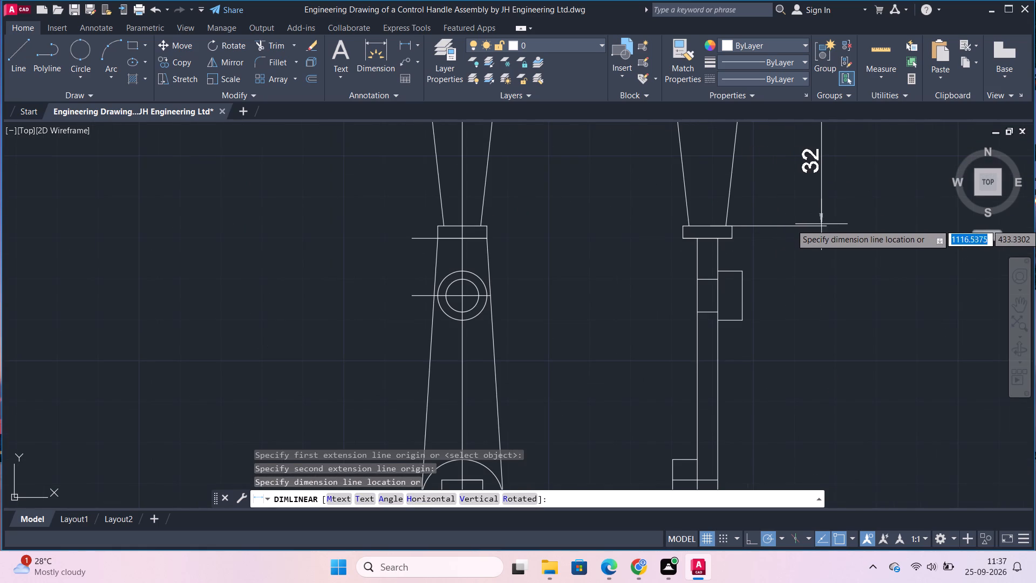
click(822, 224)
Add a vertical linear dimension to the thickness of the second view's collar, in line with the grip length dimension.
key(space)
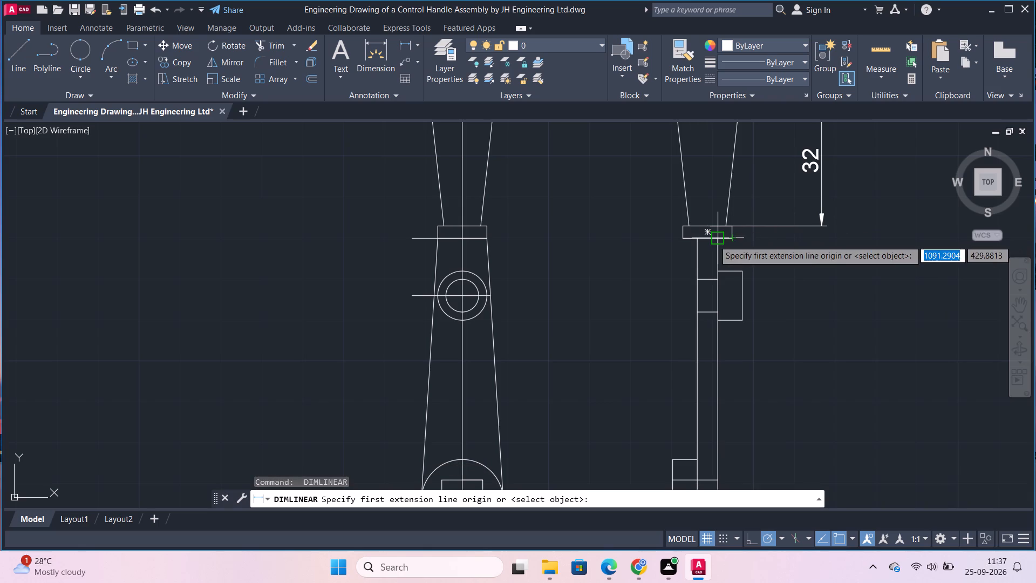
click(730, 228)
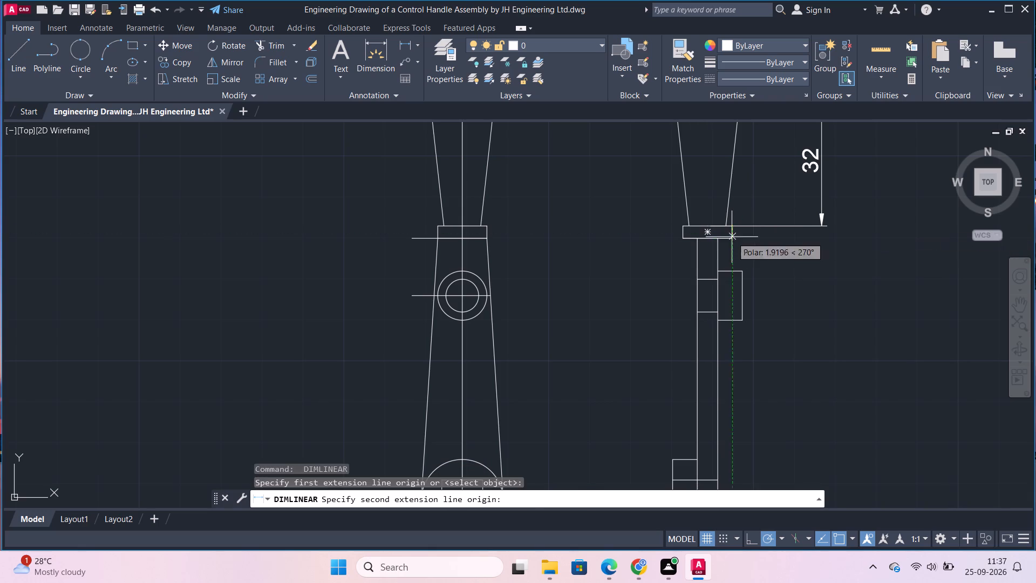
click(732, 239)
click(821, 246)
Add a vertical linear dimension from the second view's collar bottom to the centre line of the lower boss, outside the collar dimension.
key(space)
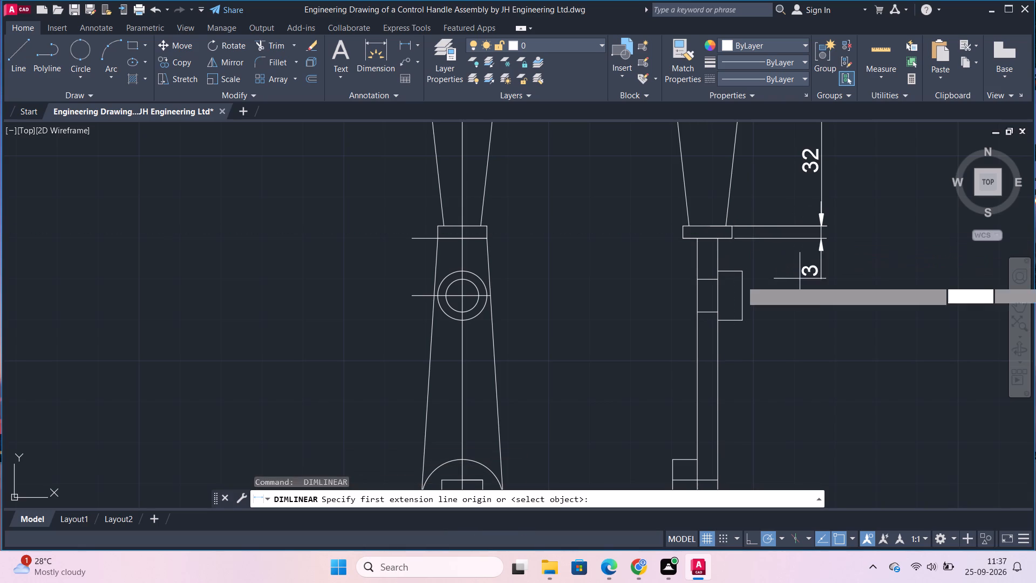
click(792, 237)
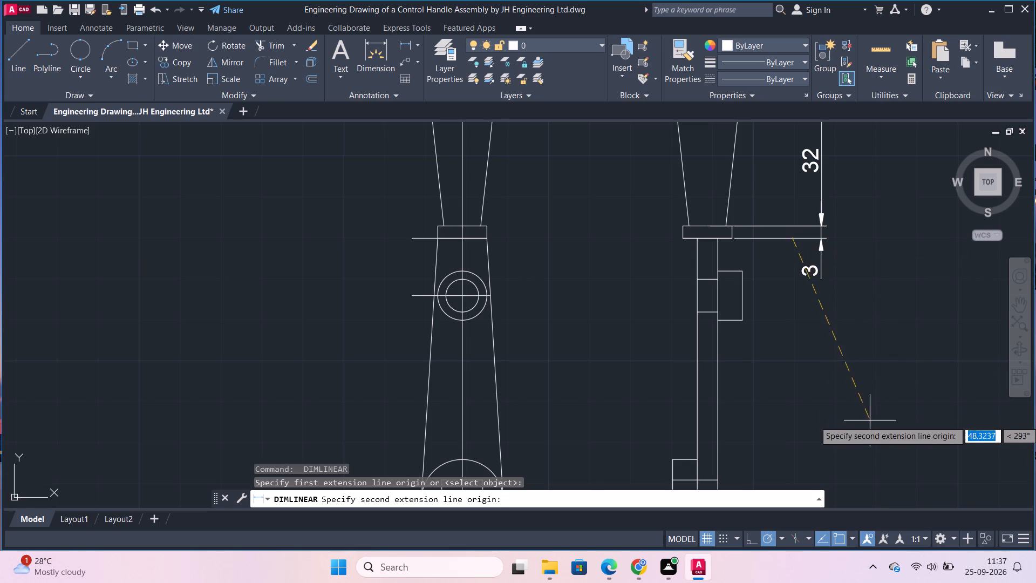
scroll(858, 412, down, 1)
middle_drag(858, 418, 843, 342)
scroll(843, 420, up, 1)
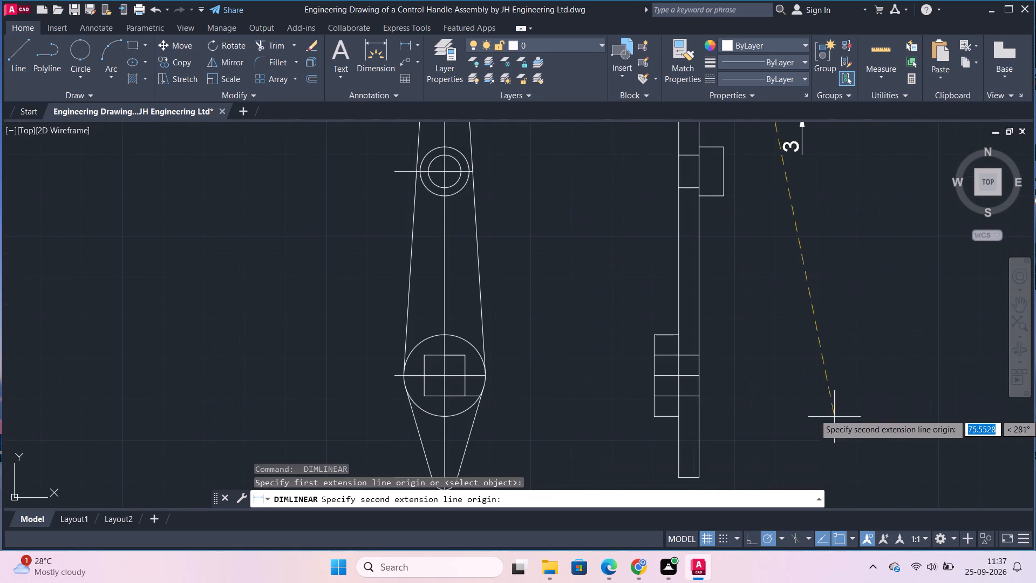
click(704, 381)
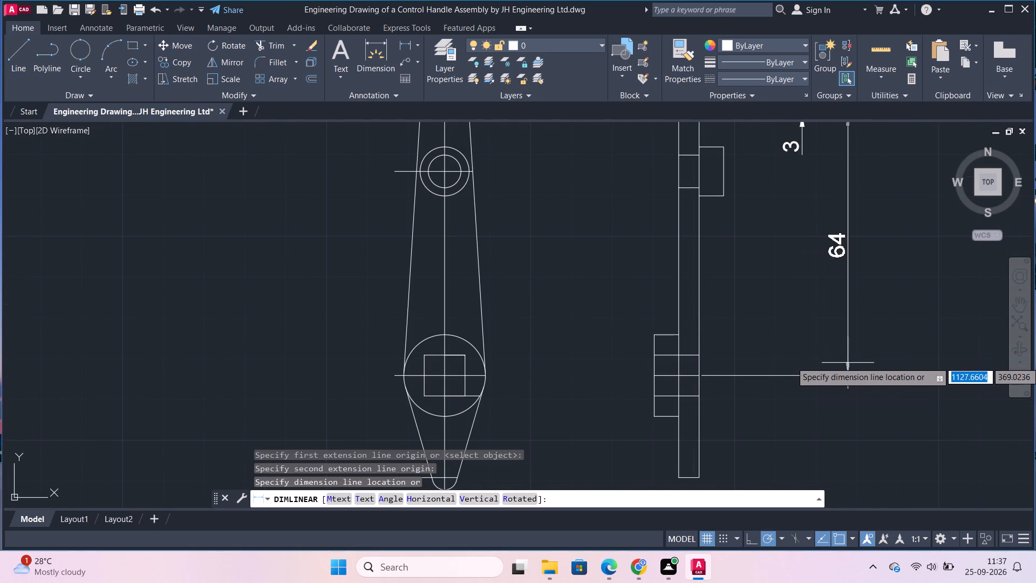
click(855, 360)
scroll(855, 352, down, 1)
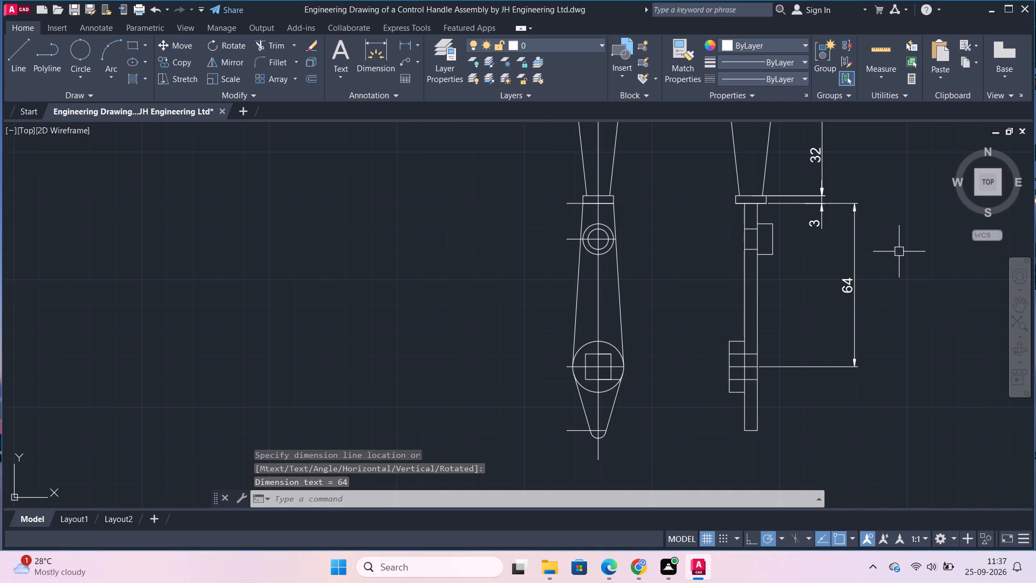
Add a horizontal linear dimension below the second view's upper boss for its projection from the shank.
key(space)
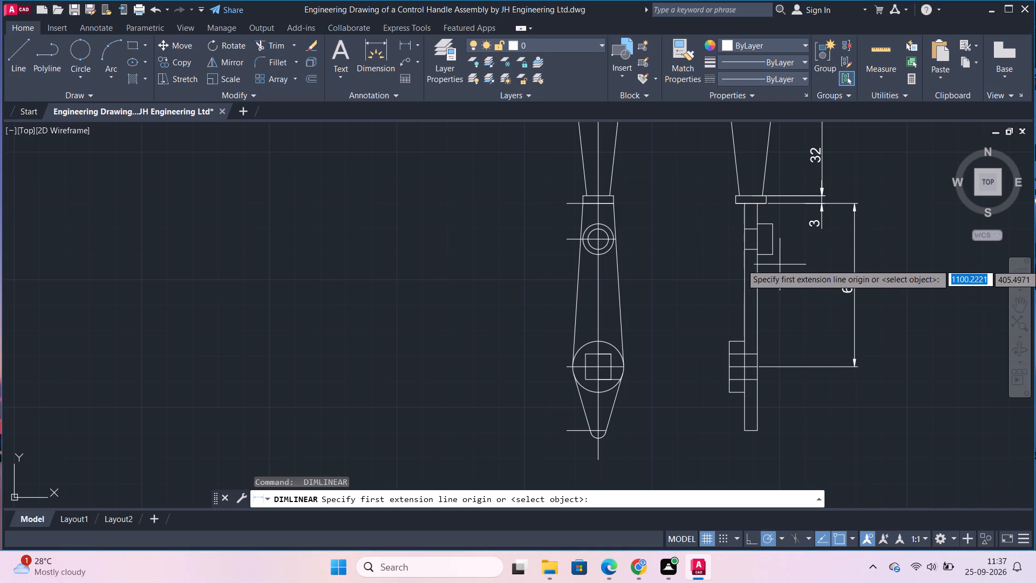
click(772, 252)
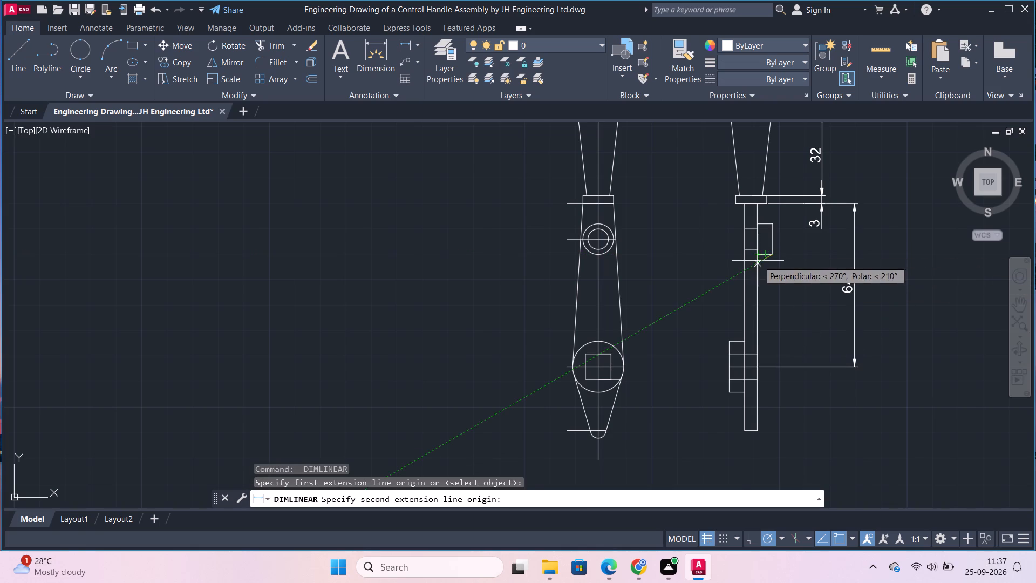
scroll(746, 253, up, 2)
click(769, 262)
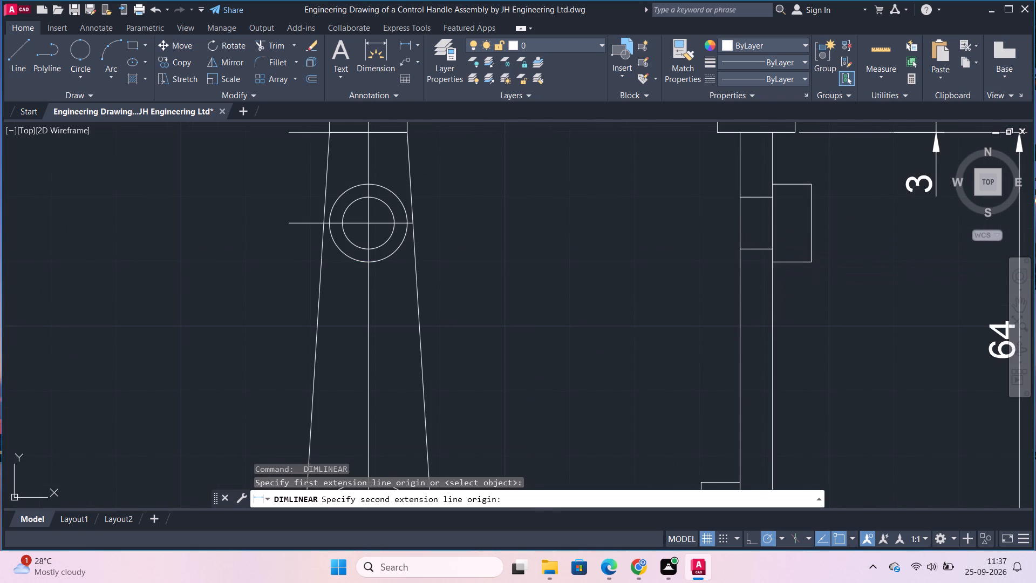
click(796, 311)
Add a horizontal linear dimension across the narrow base of the second view's grip, placed inside the grip above the collar.
key(space)
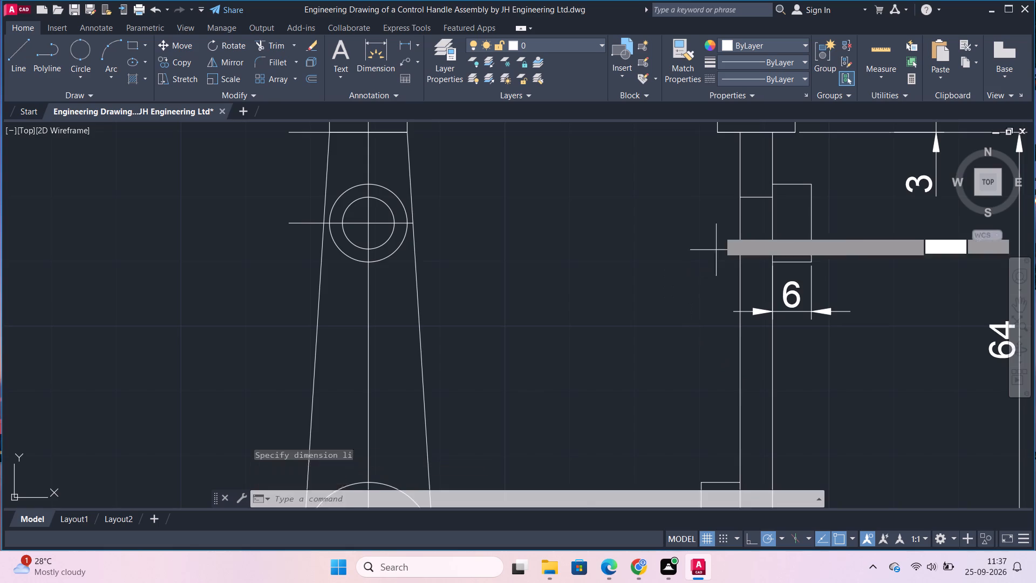
middle_drag(706, 276, 640, 472)
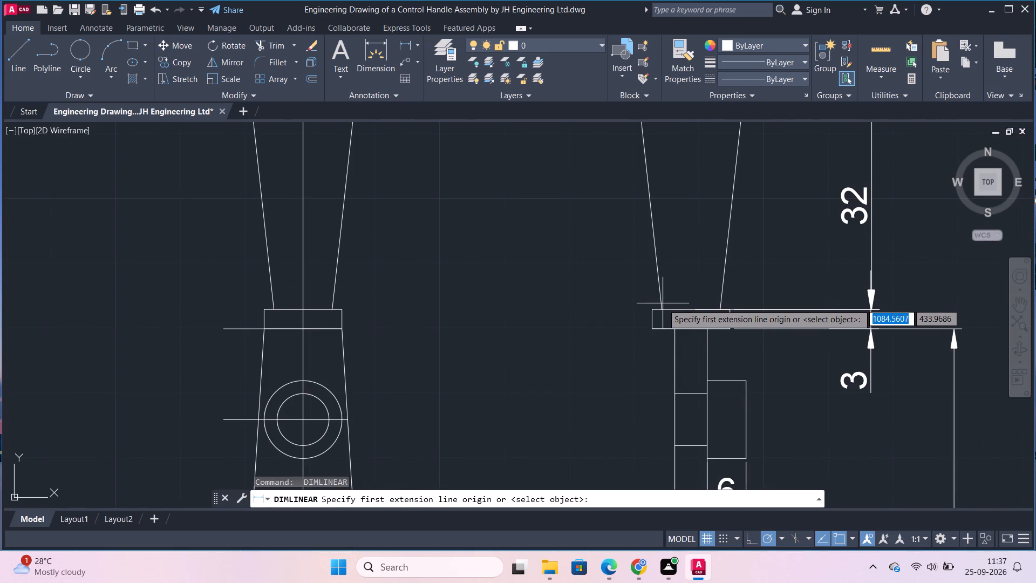
click(663, 305)
click(716, 304)
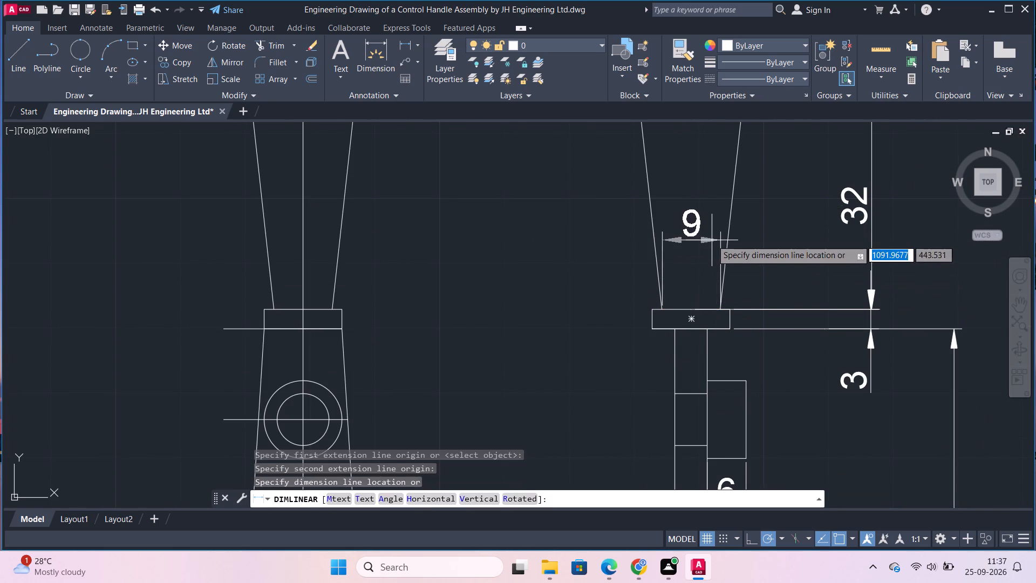
click(712, 240)
Add horizontal linear dimensions below the second view for the shank's thickness and the overall width including the lower boss.
scroll(719, 242, down, 1)
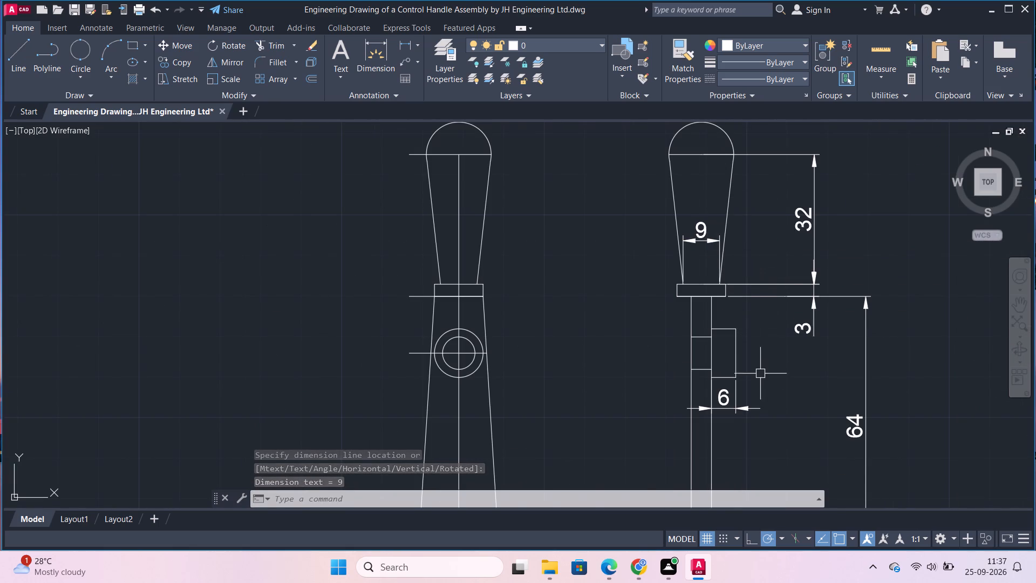
scroll(760, 378, down, 2)
middle_drag(773, 430, 753, 358)
scroll(684, 472, up, 2)
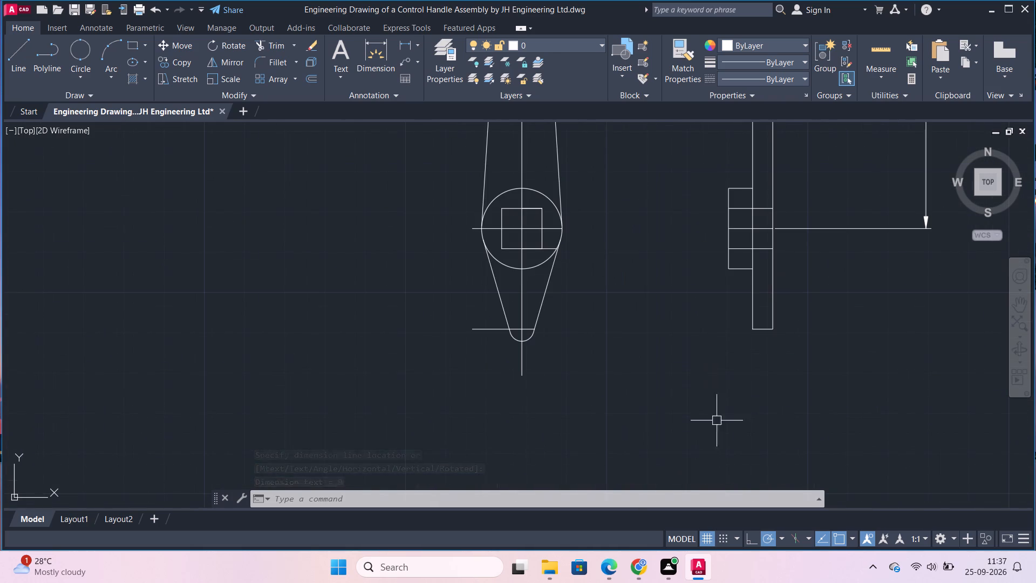
key(space)
click(775, 333)
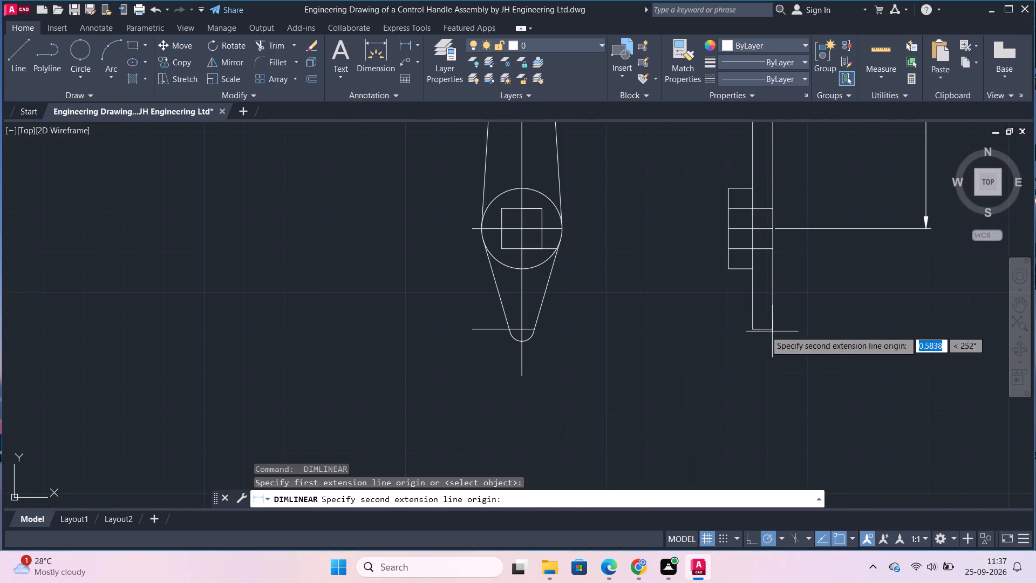
click(753, 330)
click(754, 349)
key(space)
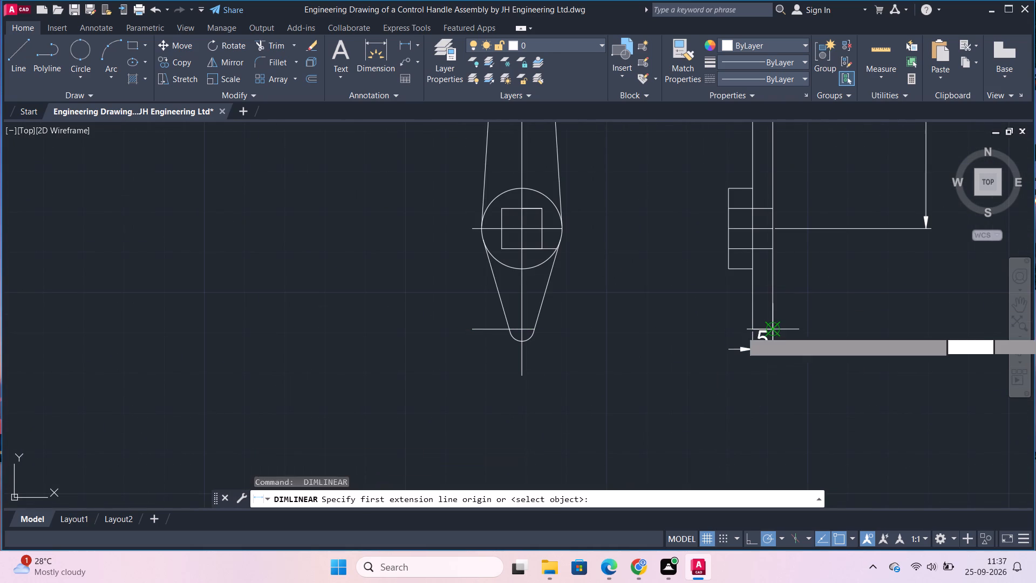
click(769, 328)
click(727, 267)
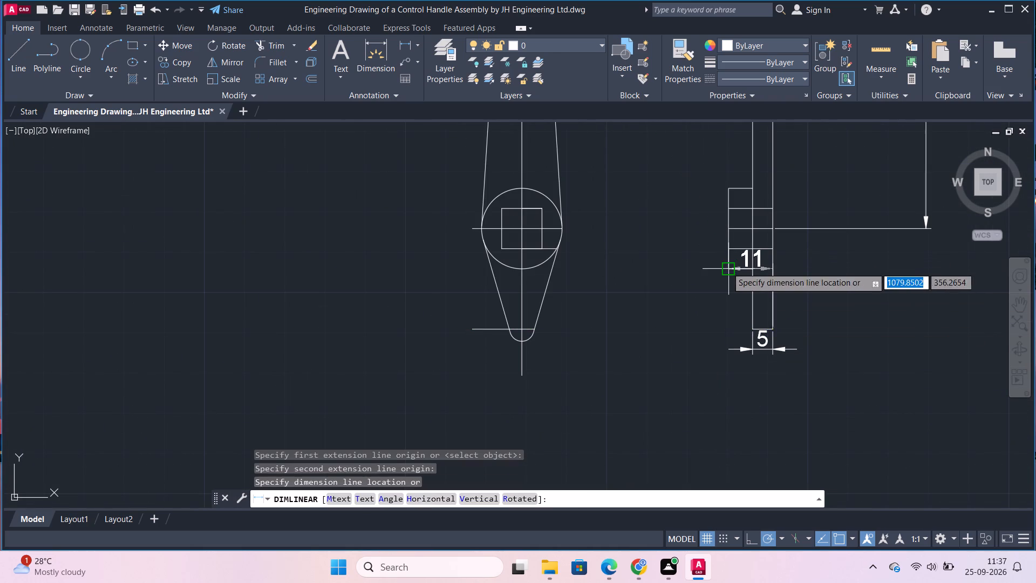
click(722, 379)
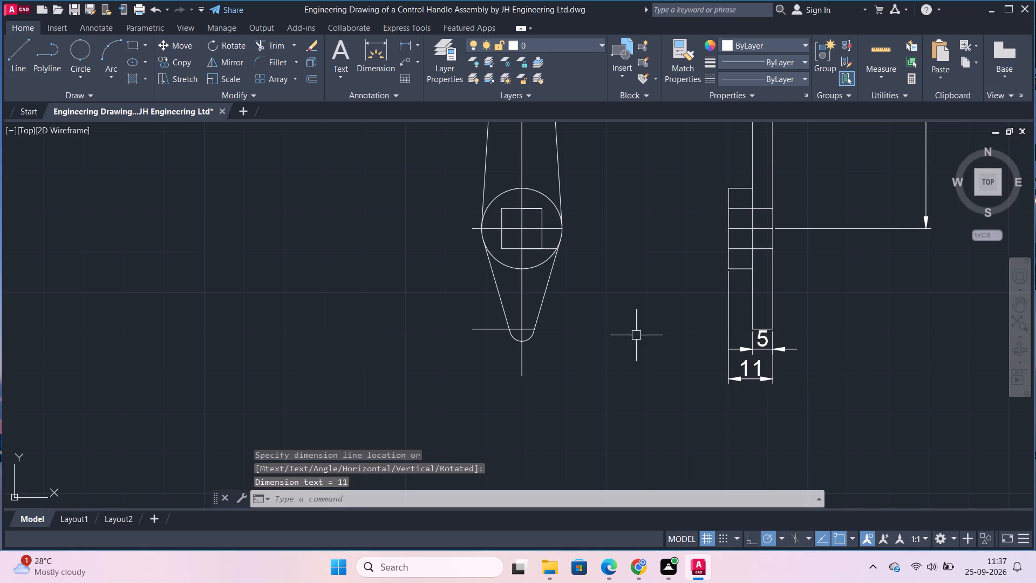
Add vertical linear dimensions beside the first view from the square hole's centre to the lower tip's arc centre and to the upper circles' centre.
key(space)
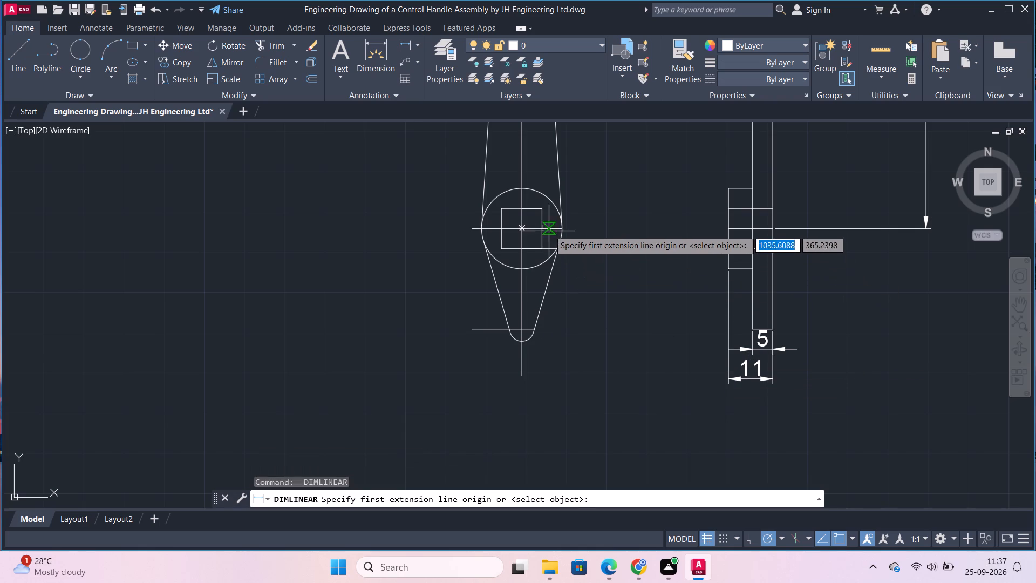
click(522, 229)
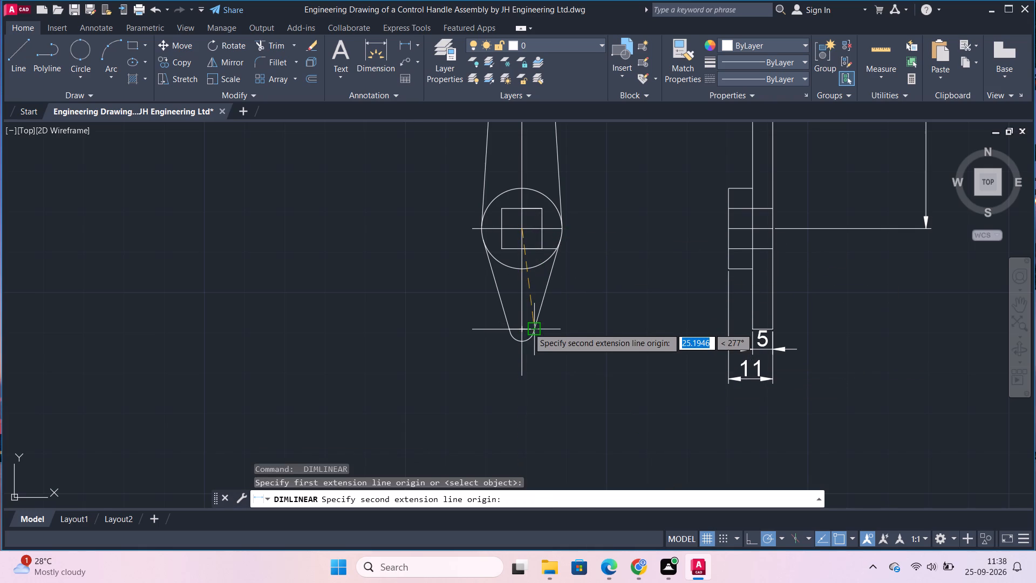
click(525, 329)
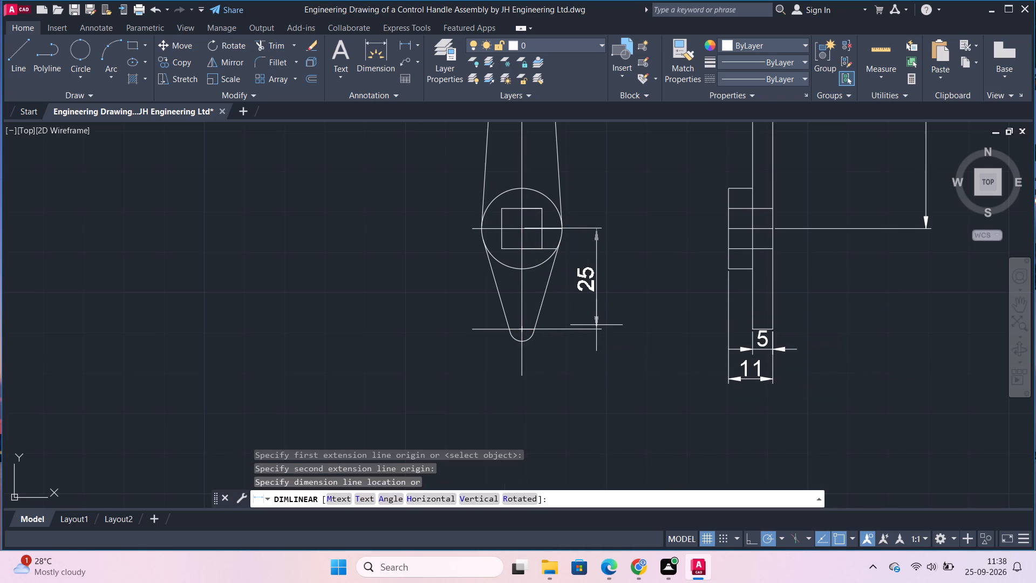
click(596, 325)
key(space)
middle_drag(616, 241, 572, 389)
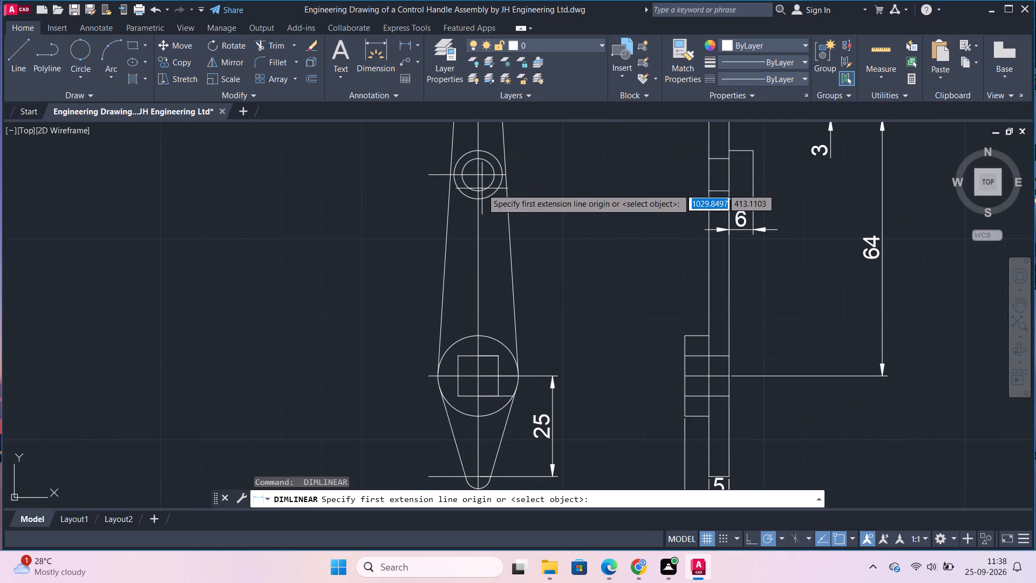
click(475, 177)
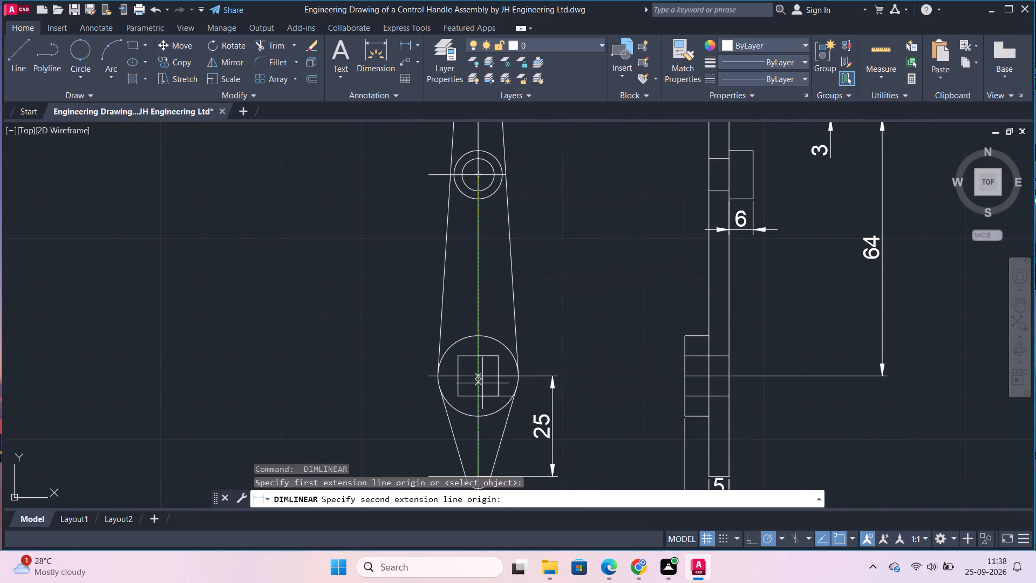
click(480, 378)
click(551, 365)
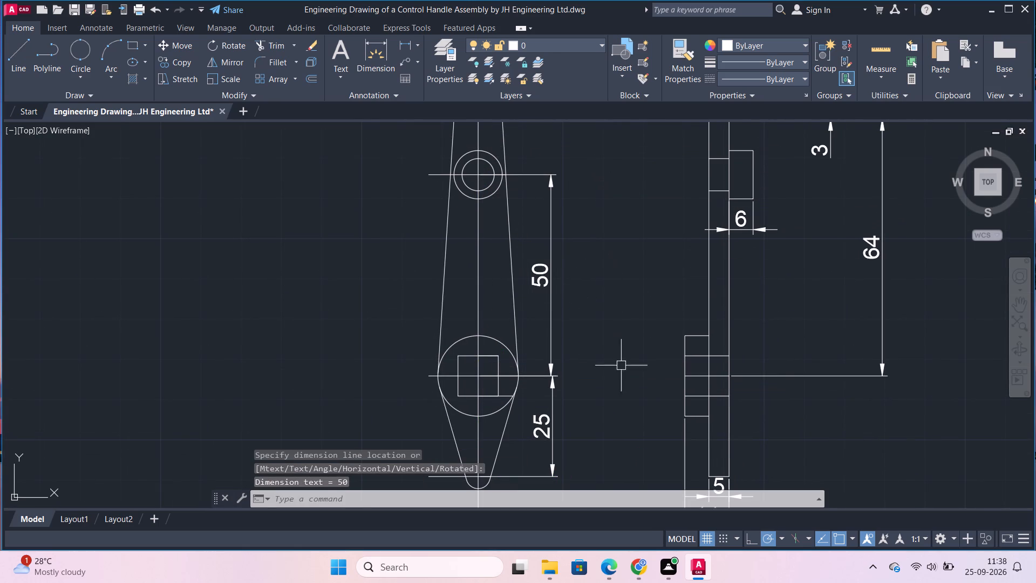
Add a horizontal linear dimension across the first view's collar, placed above it within the grip.
middle_drag(617, 264, 630, 559)
key(space)
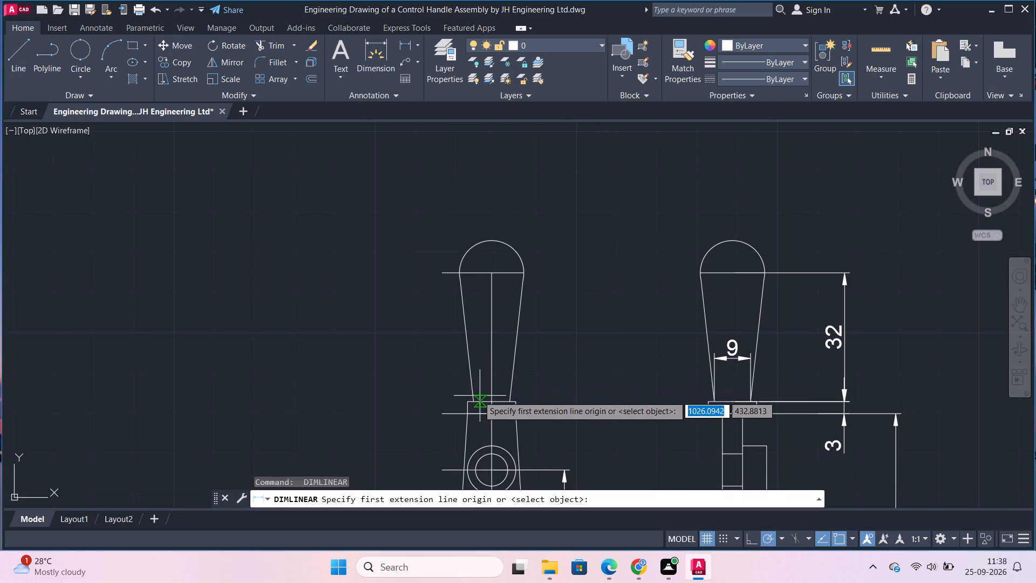
click(469, 397)
click(519, 397)
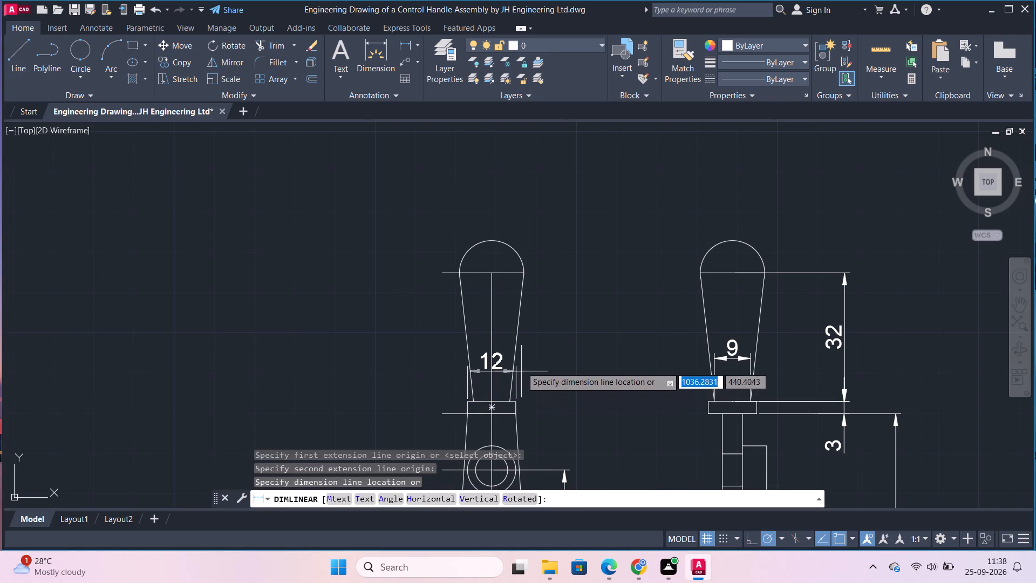
click(521, 366)
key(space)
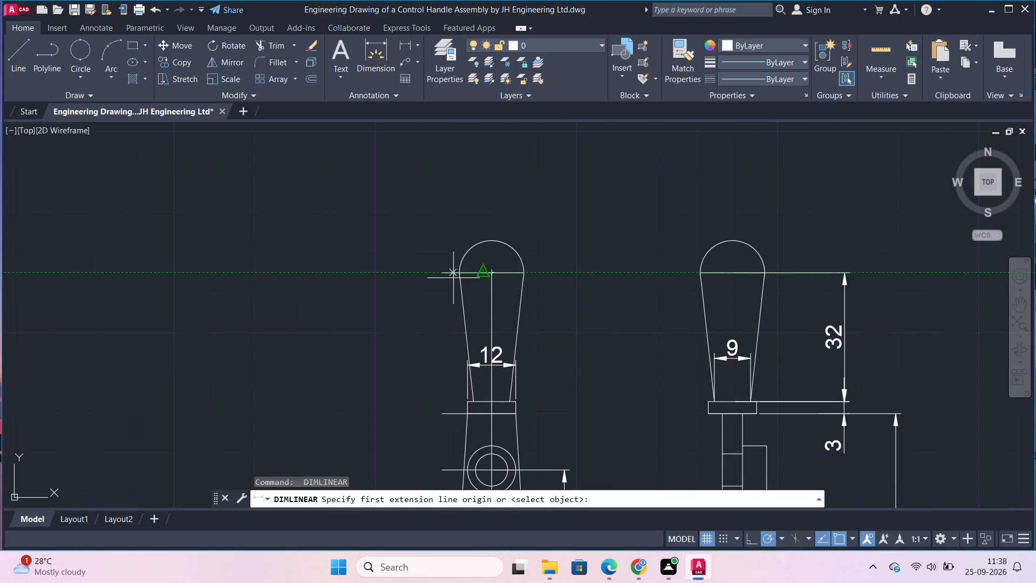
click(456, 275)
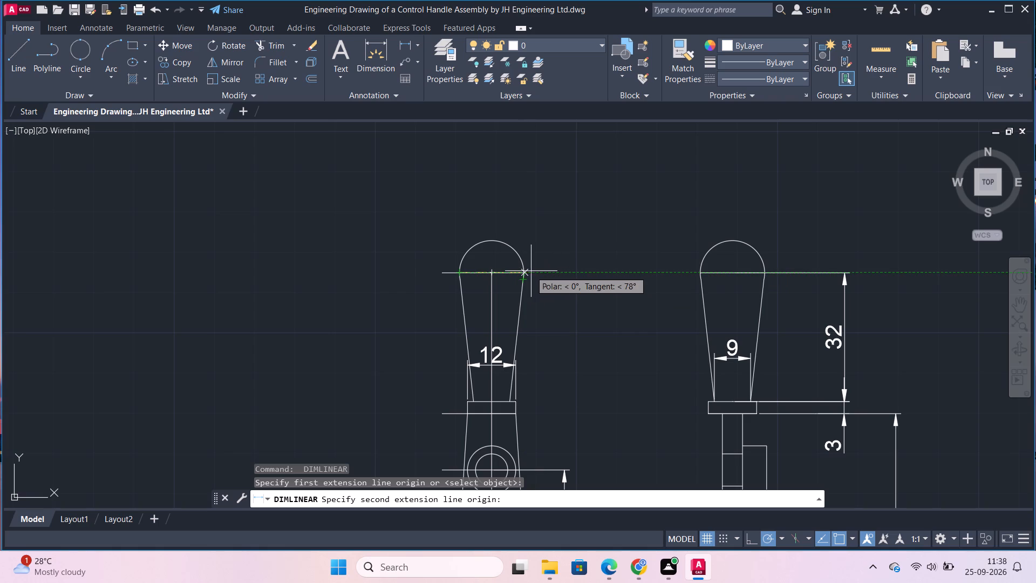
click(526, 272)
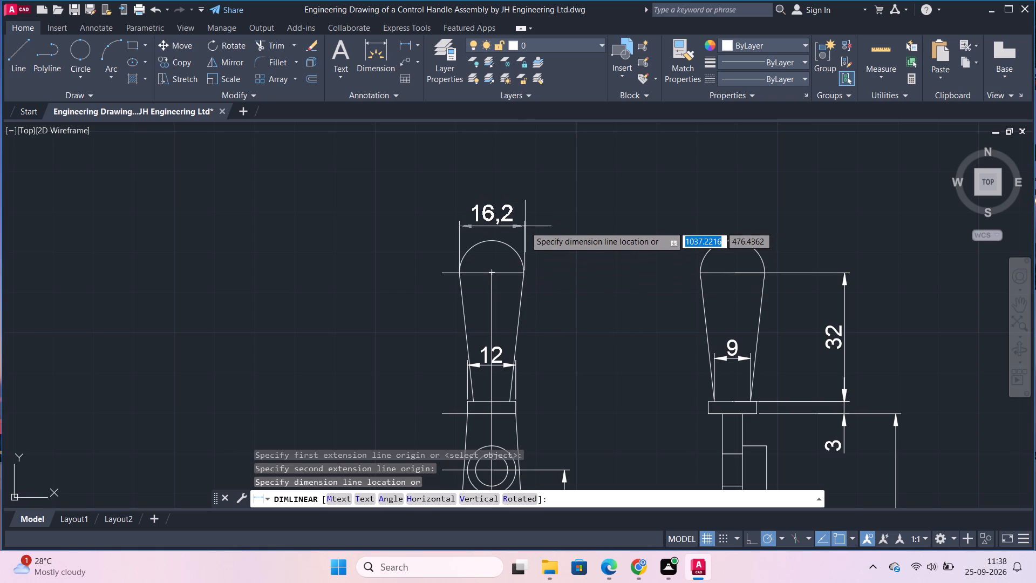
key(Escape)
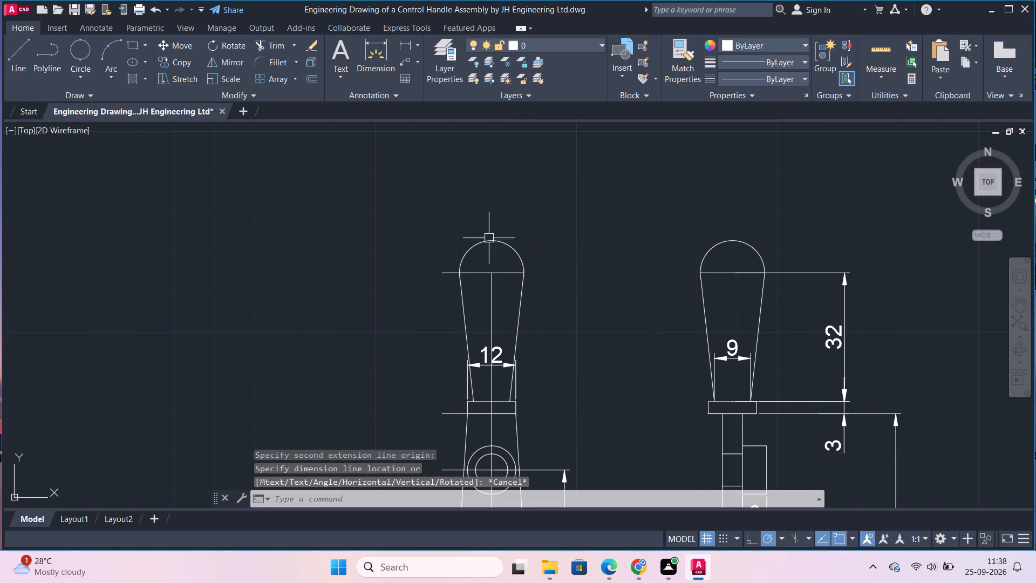
Add a horizontal linear dimension across the base of the first view's rounded top, placed above the handle.
key(space)
click(522, 274)
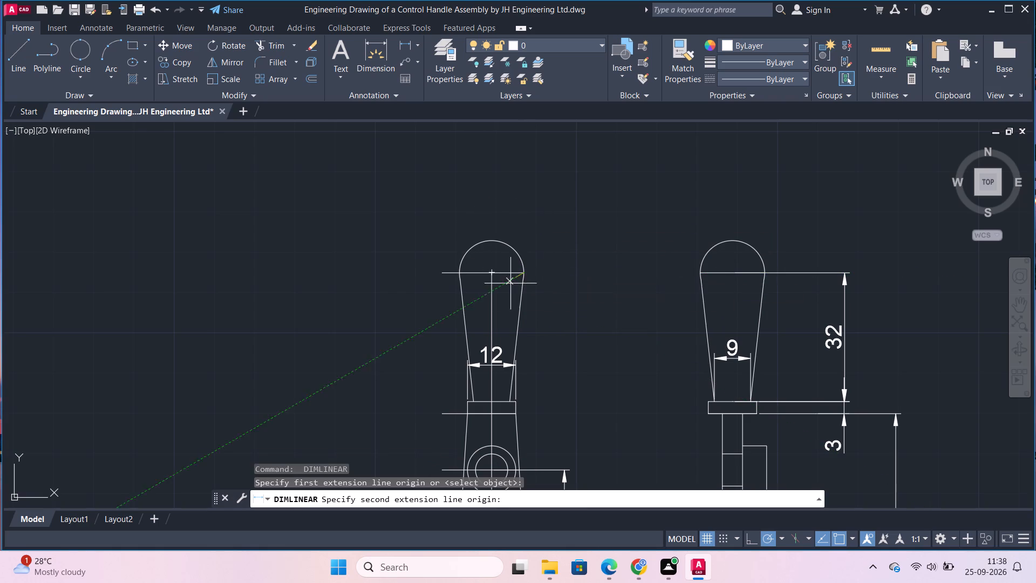
click(463, 274)
click(465, 196)
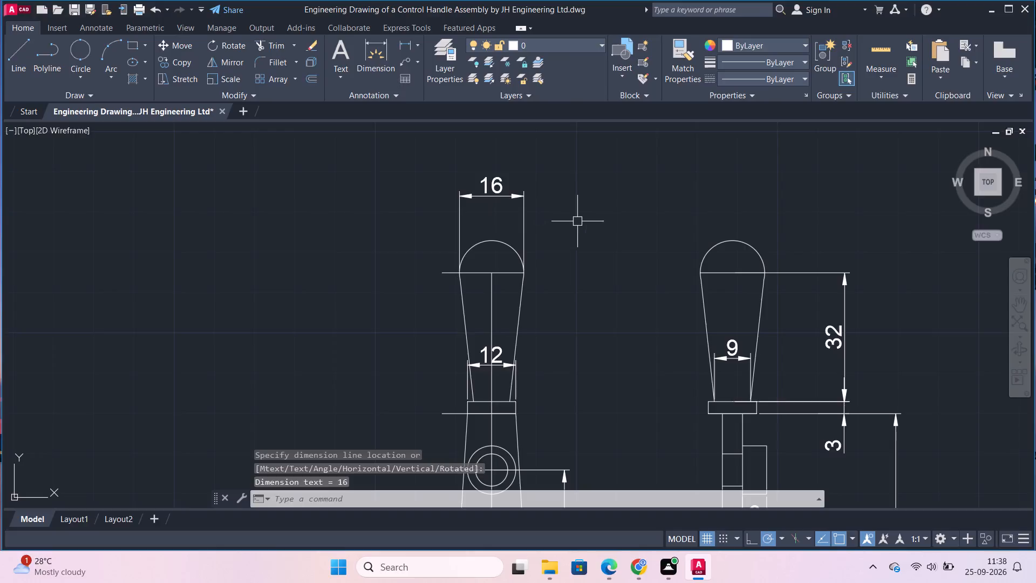
Add a diameter dimension to the second view's rounded grip top, placed above the arc.
scroll(579, 221, down, 1)
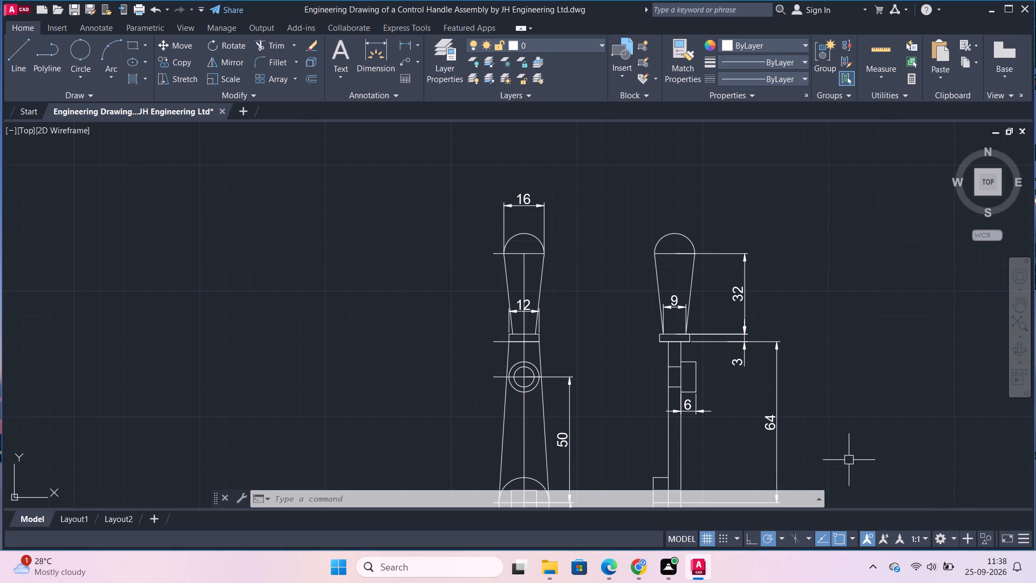
click(417, 45)
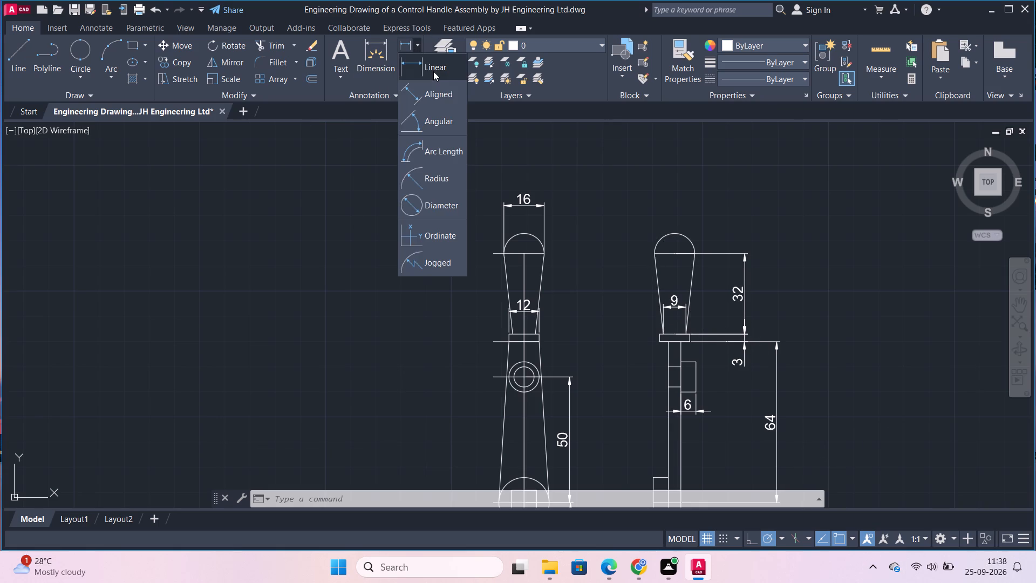
click(422, 212)
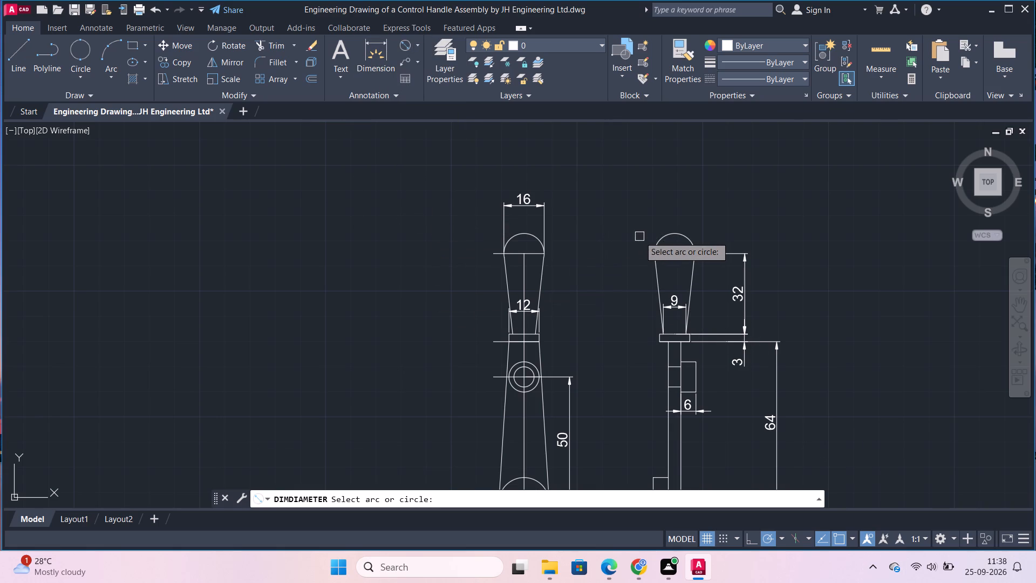
click(669, 234)
click(660, 199)
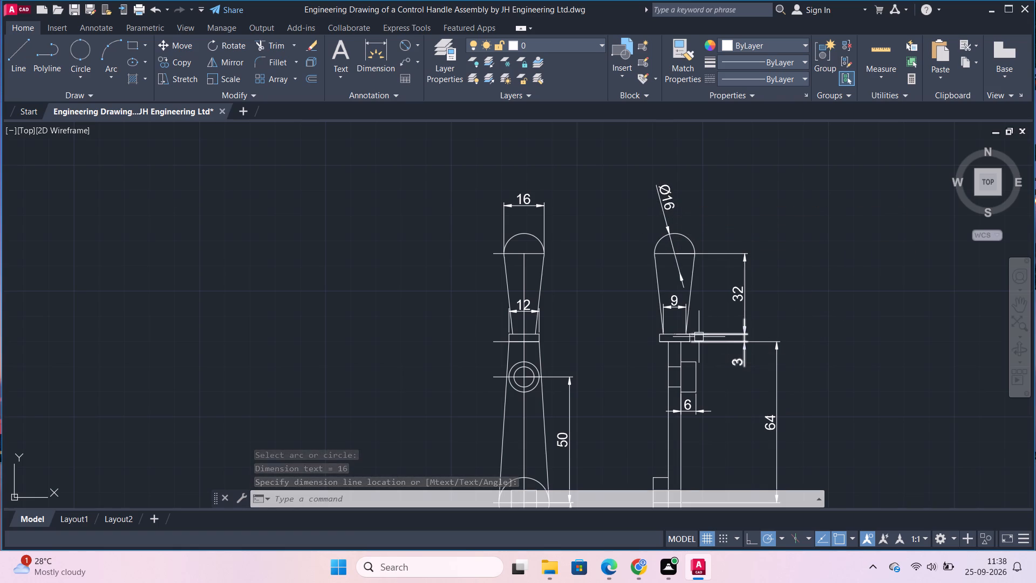
Add a diameter dimension to the first view's large circle around the square hole, placed up and to the left of it.
scroll(603, 312, down, 1)
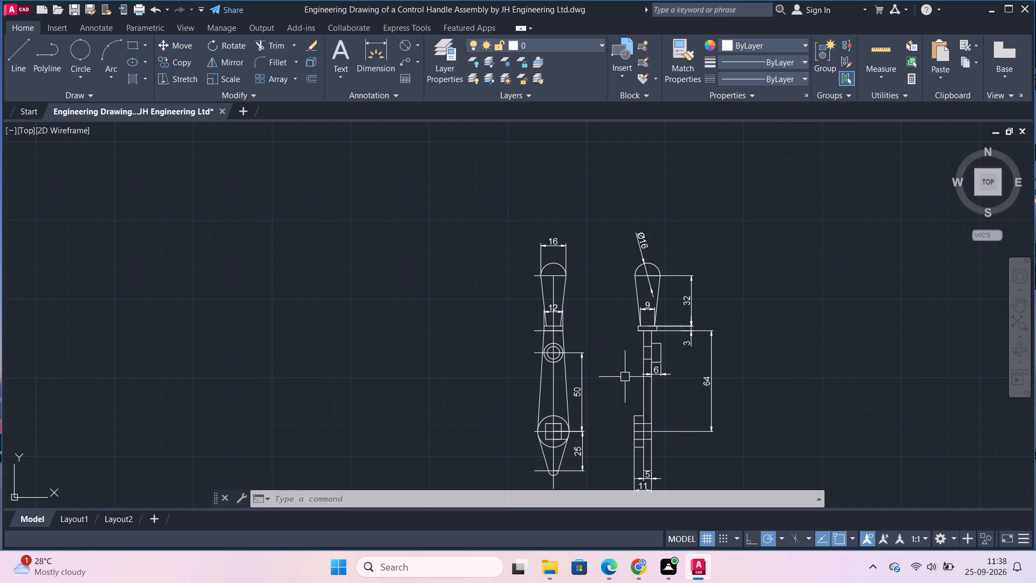
middle_drag(617, 393, 609, 365)
scroll(586, 327, up, 1)
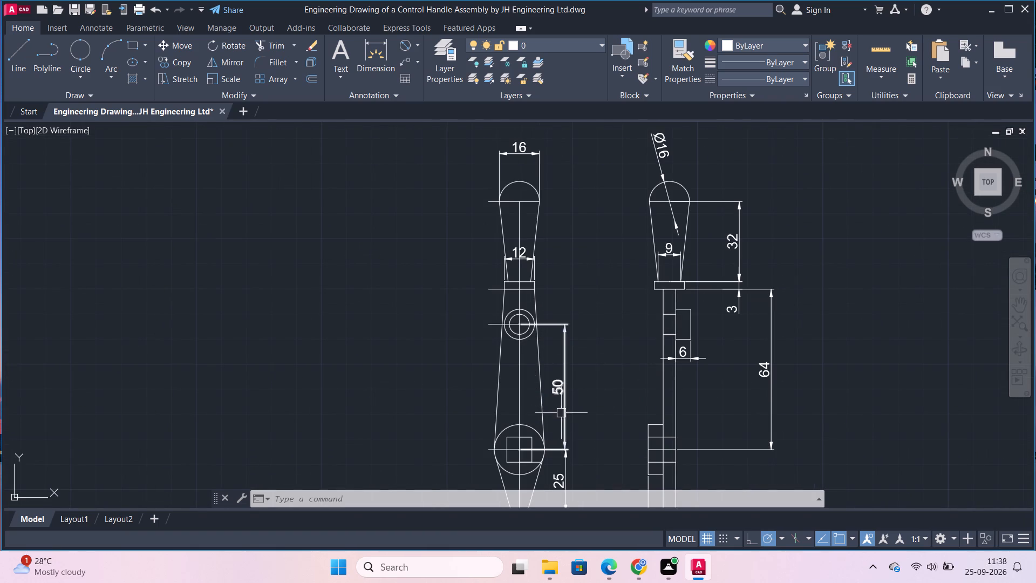
key(space)
click(513, 429)
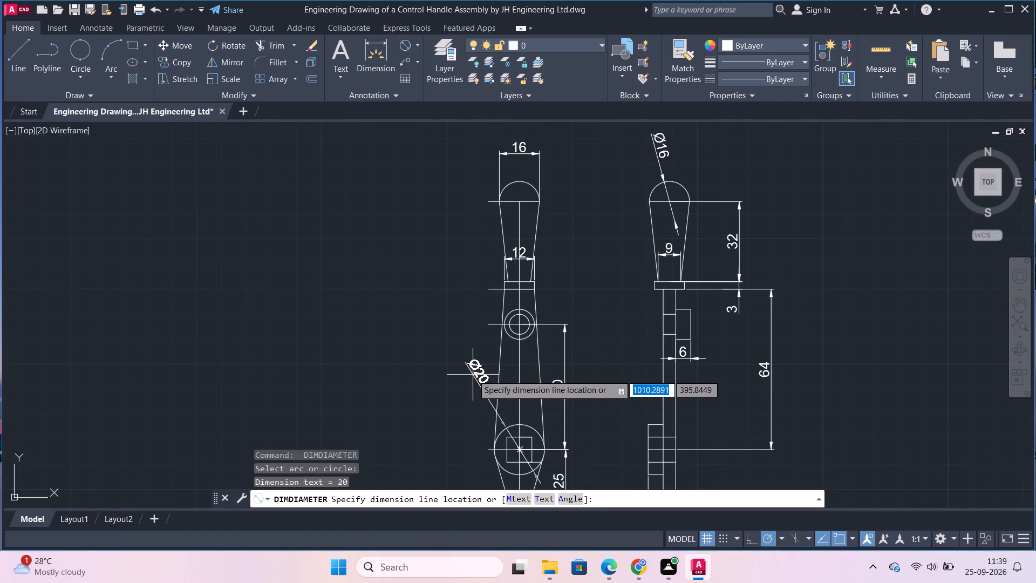
click(428, 388)
Add diameter dimensions to the outer and inner concentric circles below the first view's collar, both placed left of the handle.
key(space)
scroll(503, 306, up, 2)
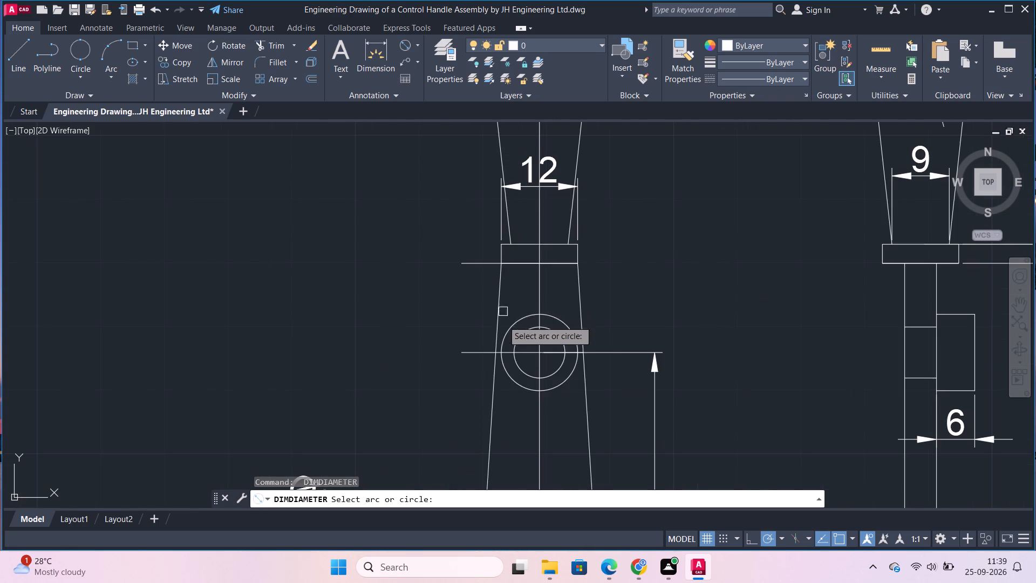
click(511, 327)
click(421, 279)
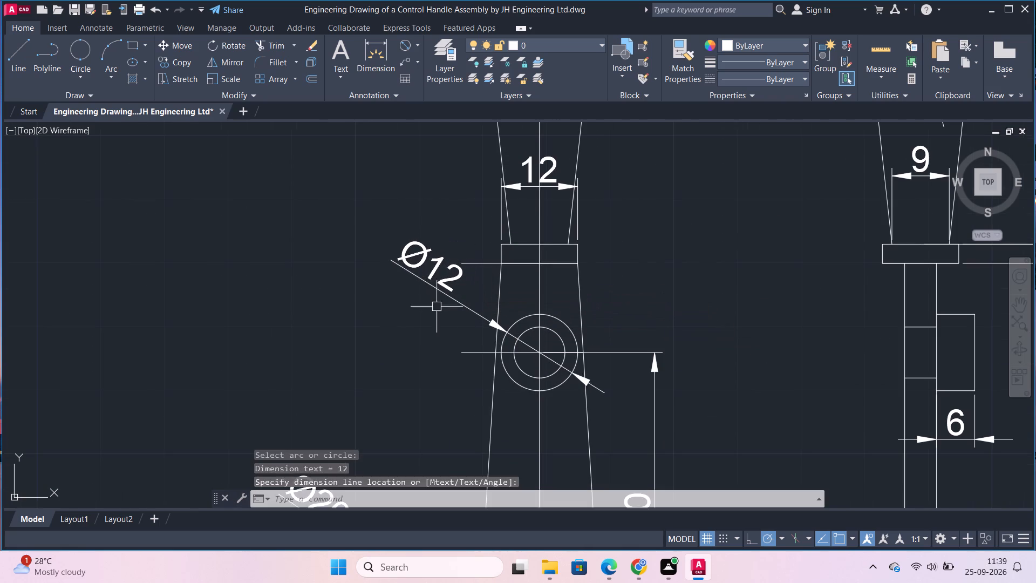
key(space)
click(526, 371)
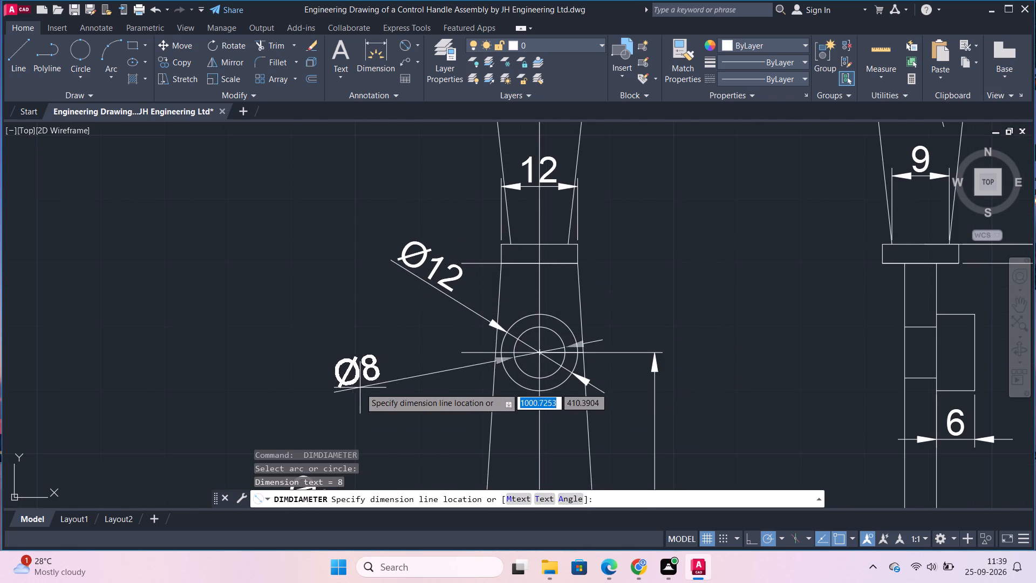
click(360, 388)
Add a radius dimension to the rounded lower tip of the first view, placed below and to the right of it.
scroll(555, 356, down, 3)
scroll(615, 453, up, 1)
middle_drag(616, 379, 651, 249)
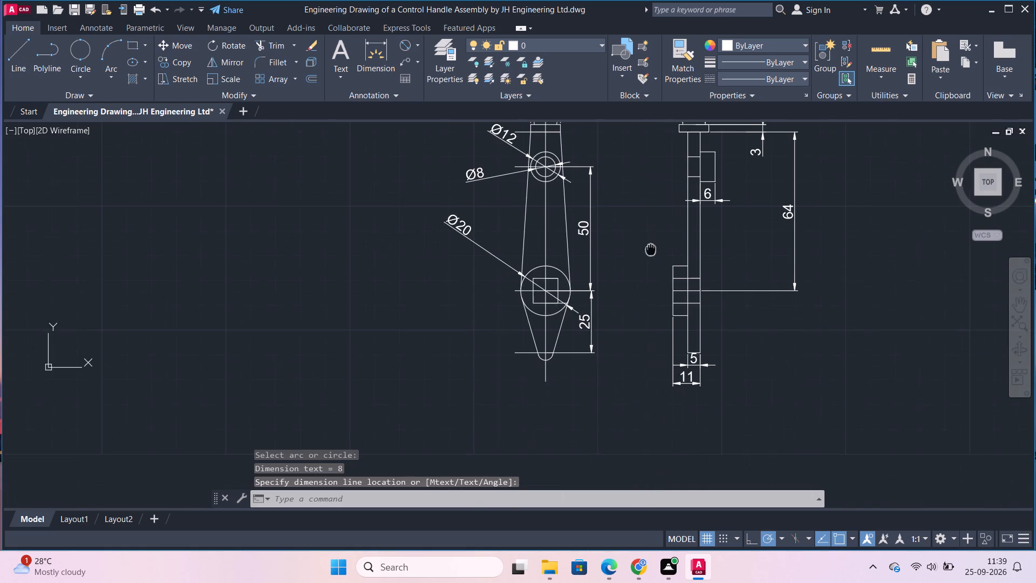
click(420, 42)
click(447, 182)
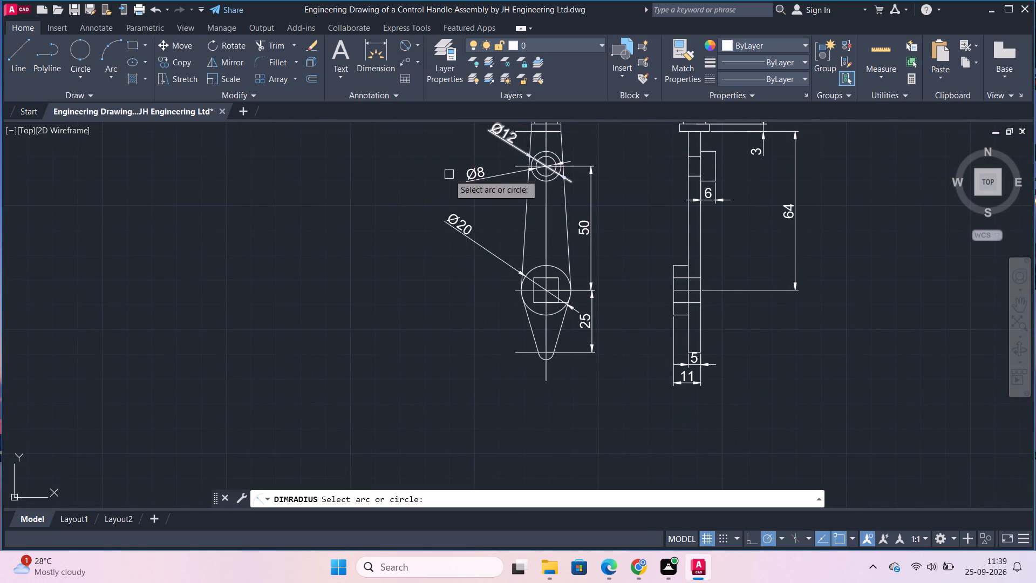
scroll(544, 378, up, 2)
click(564, 336)
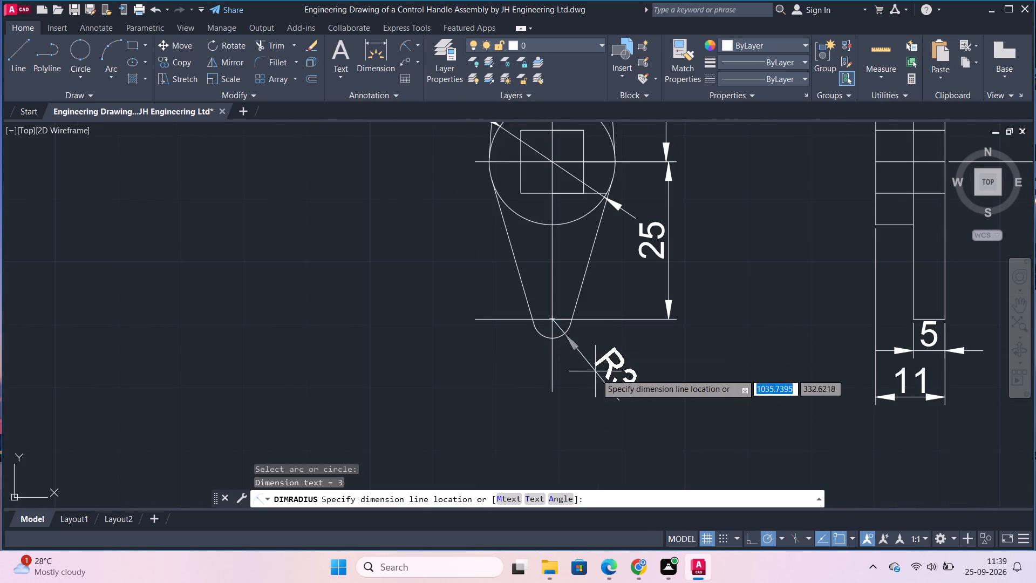
click(601, 382)
Add a vertical linear dimension across the square hole's height, placed left of the first view.
key(space)
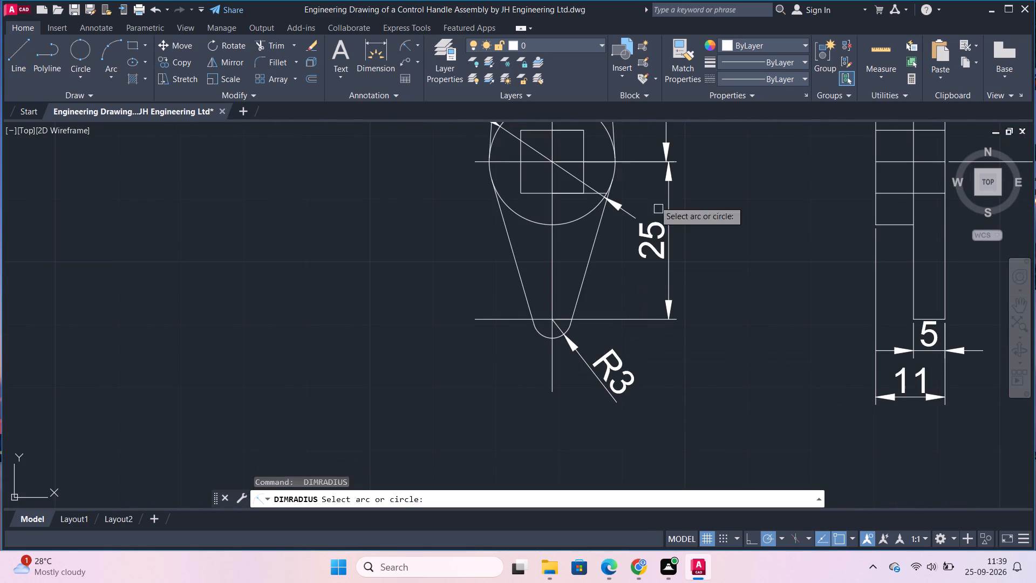
click(413, 44)
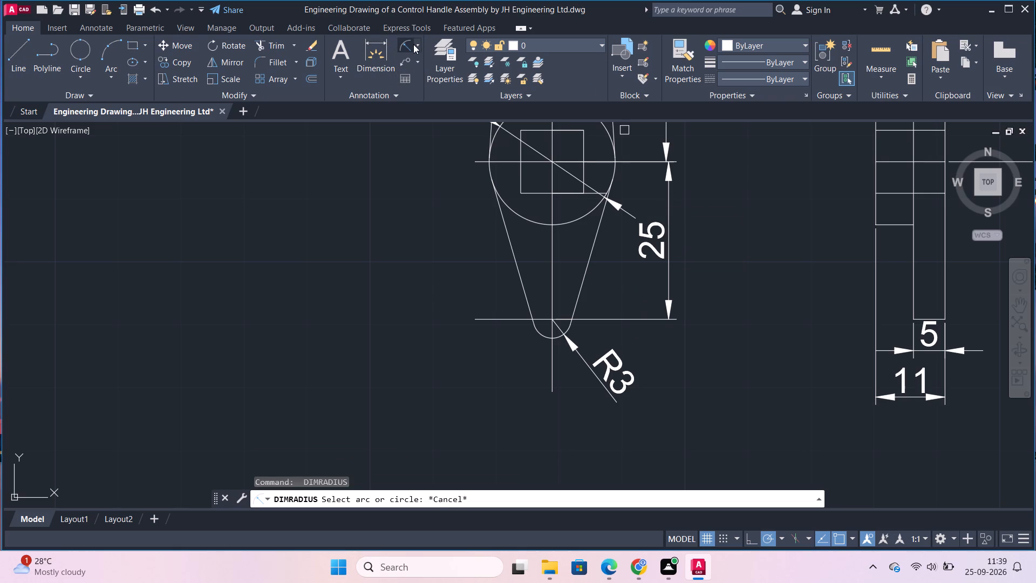
click(422, 43)
click(417, 44)
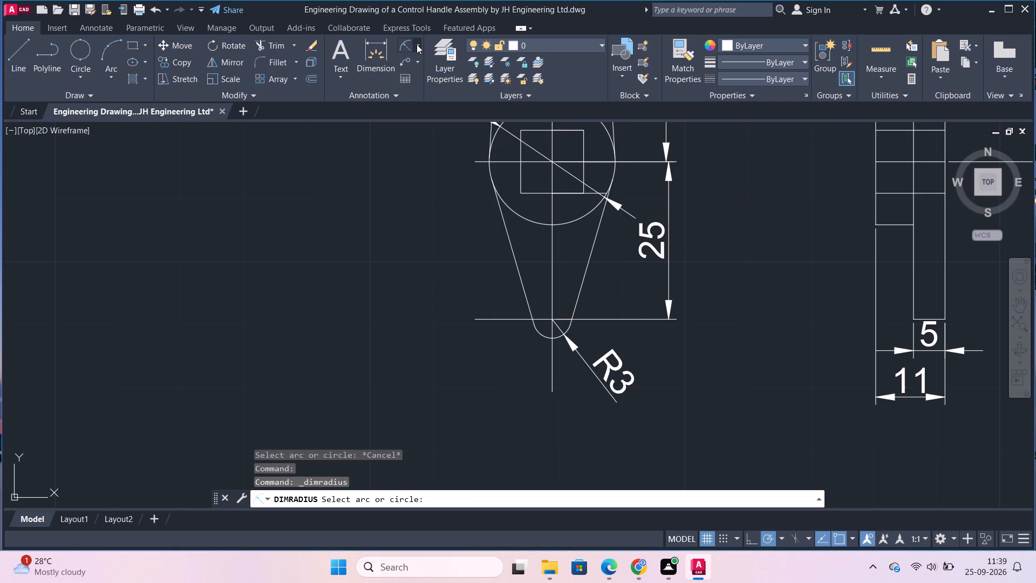
click(423, 65)
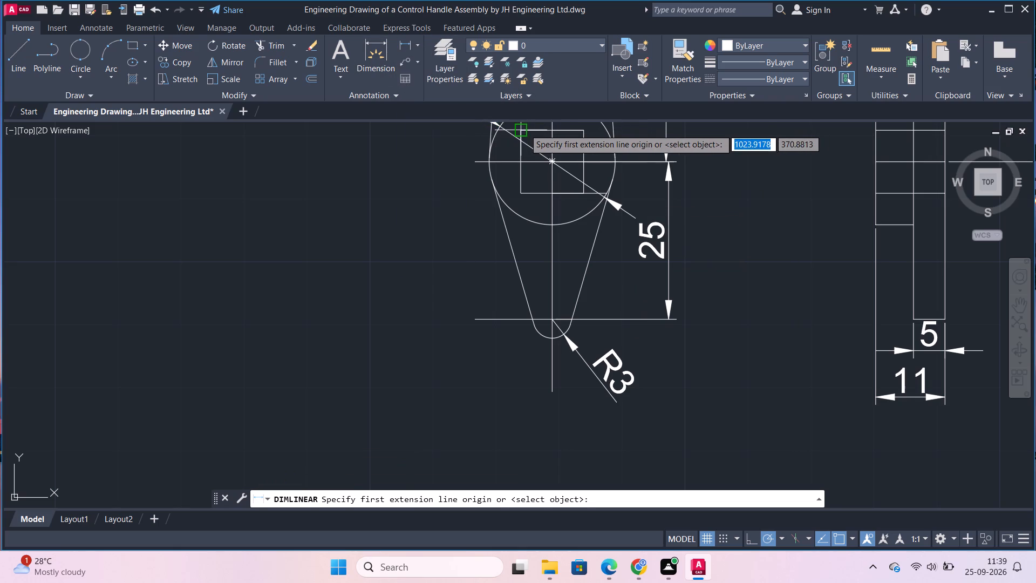
click(524, 129)
click(524, 189)
click(398, 192)
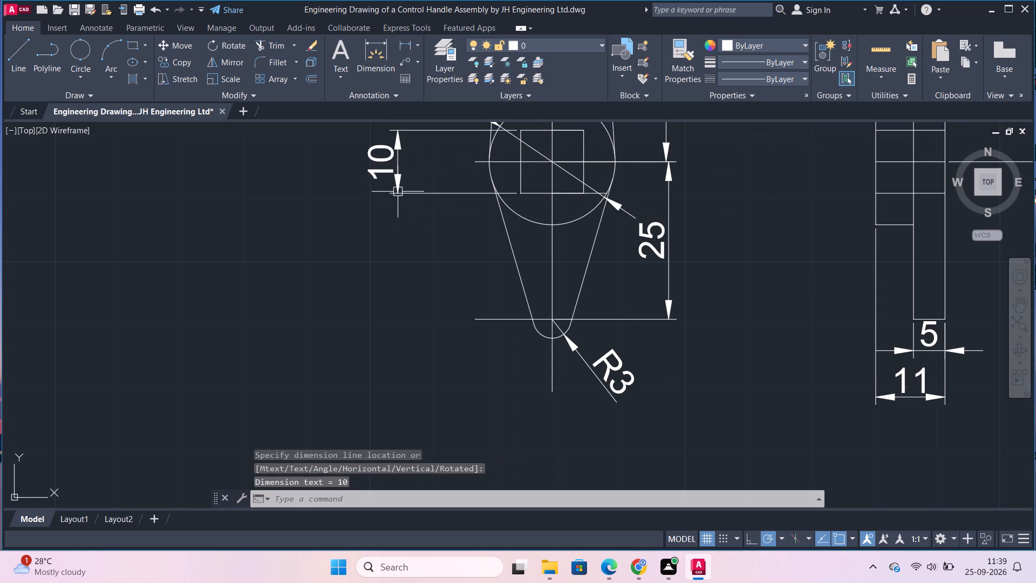
Move both dimensioned handle views together up about 80 units, to just beneath the ITEM 1 BODY label.
scroll(579, 240, down, 1)
scroll(669, 259, down, 2)
middle_drag(834, 278, 717, 329)
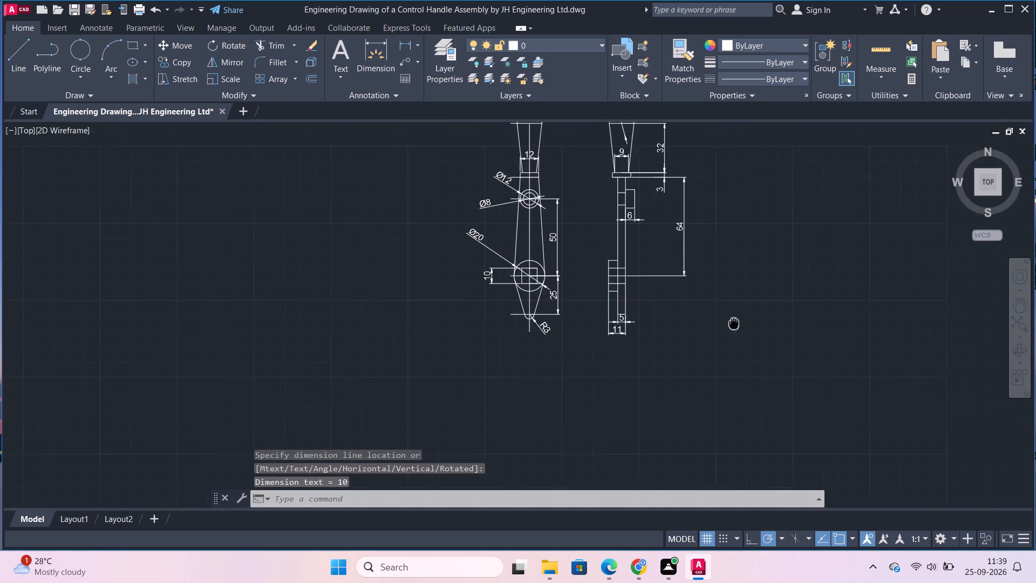
middle_drag(717, 329, 674, 339)
scroll(652, 318, up, 1)
middle_drag(693, 394, 705, 430)
middle_drag(683, 258, 701, 320)
scroll(723, 254, down, 2)
middle_drag(727, 313, 717, 379)
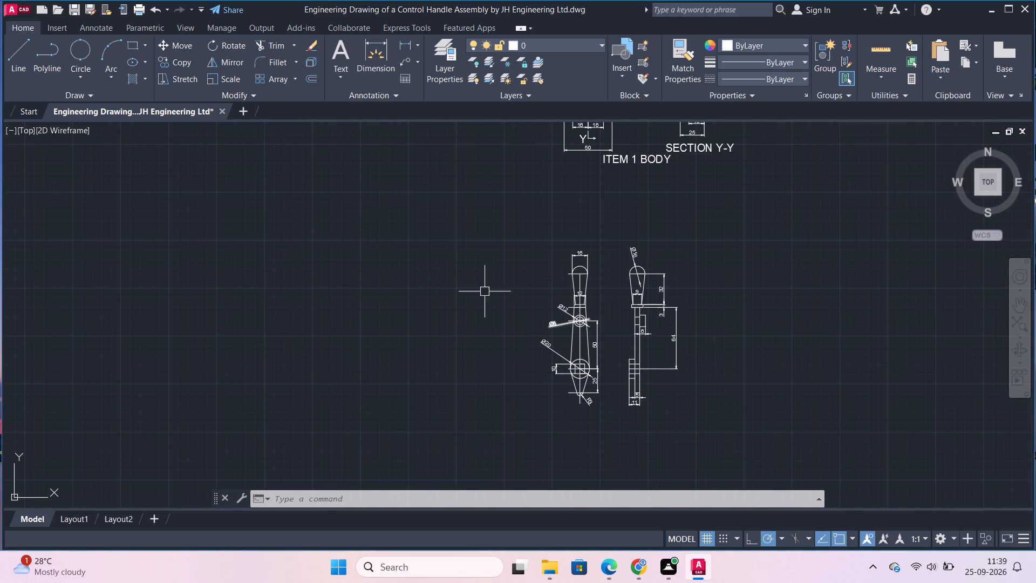
key(Escape)
click(486, 208)
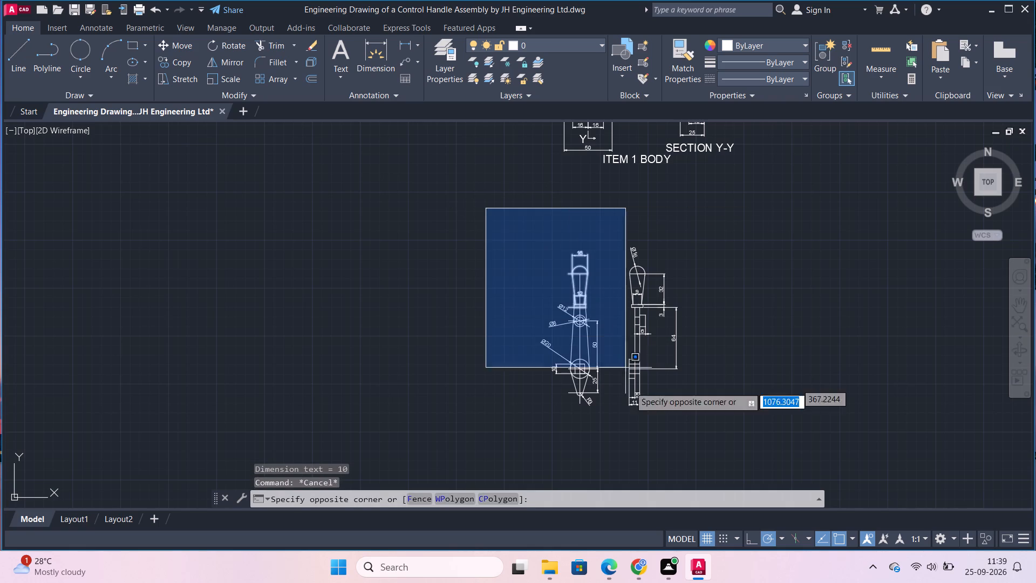
click(731, 423)
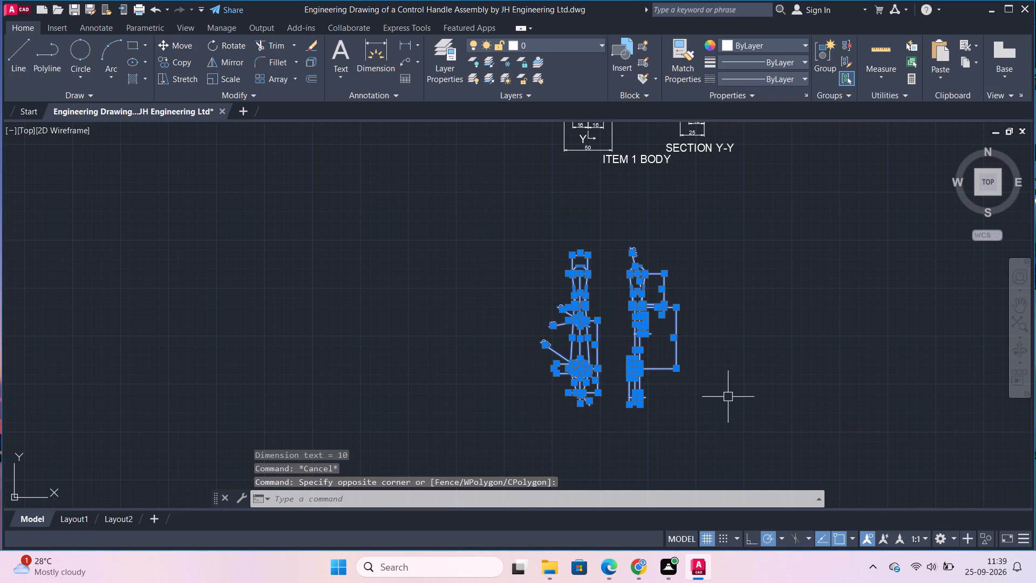
key(m)
key(Return)
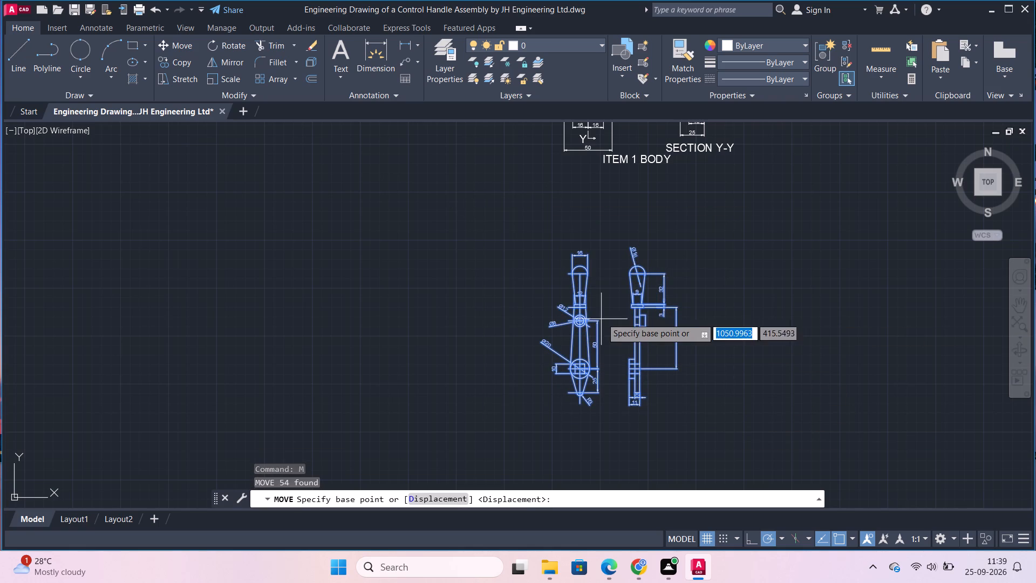
click(611, 315)
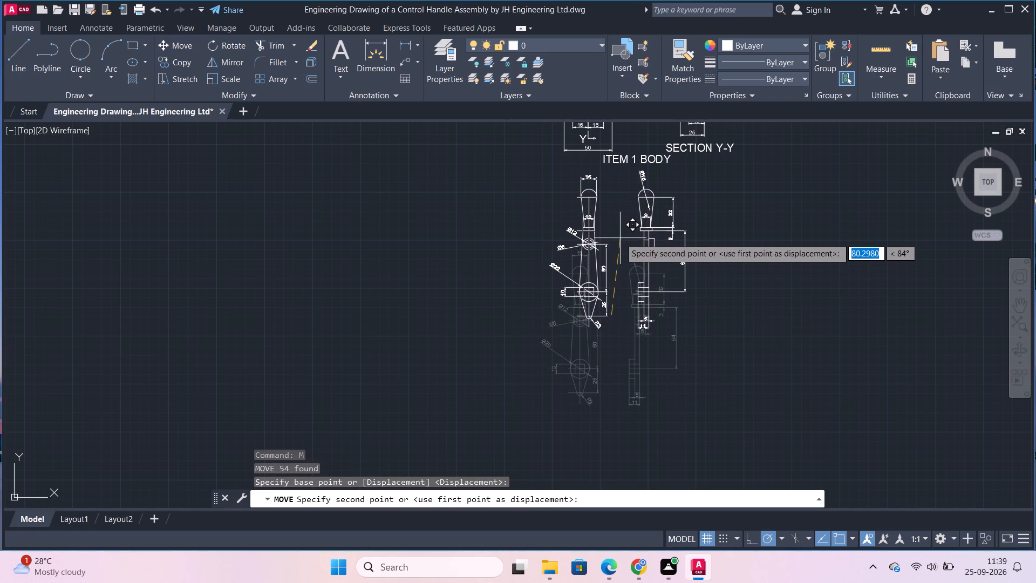
click(620, 238)
Copy the ITEM 1 BODY label and paste it centred below the two handle views.
scroll(681, 178, up, 1)
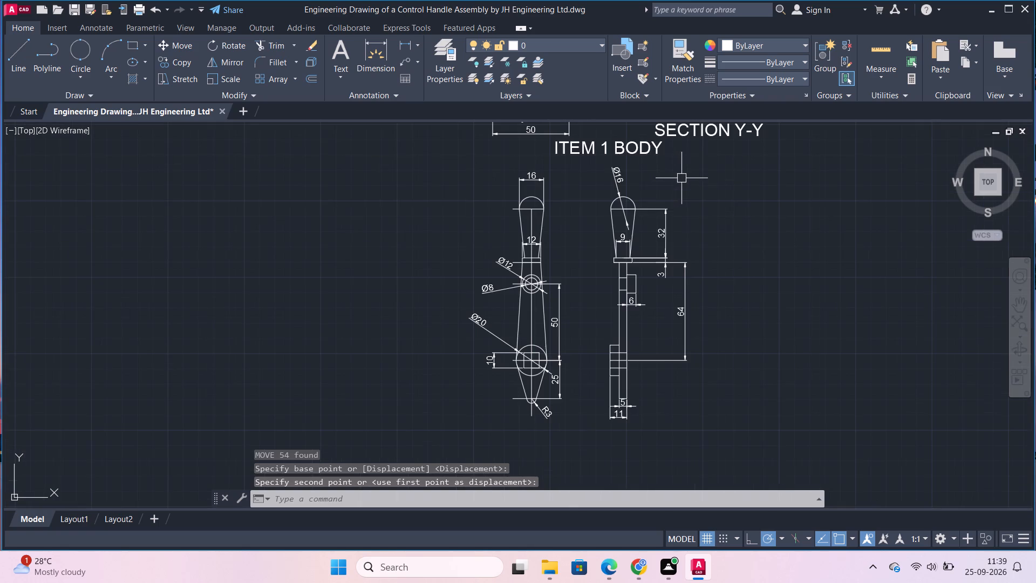
middle_drag(717, 189, 745, 267)
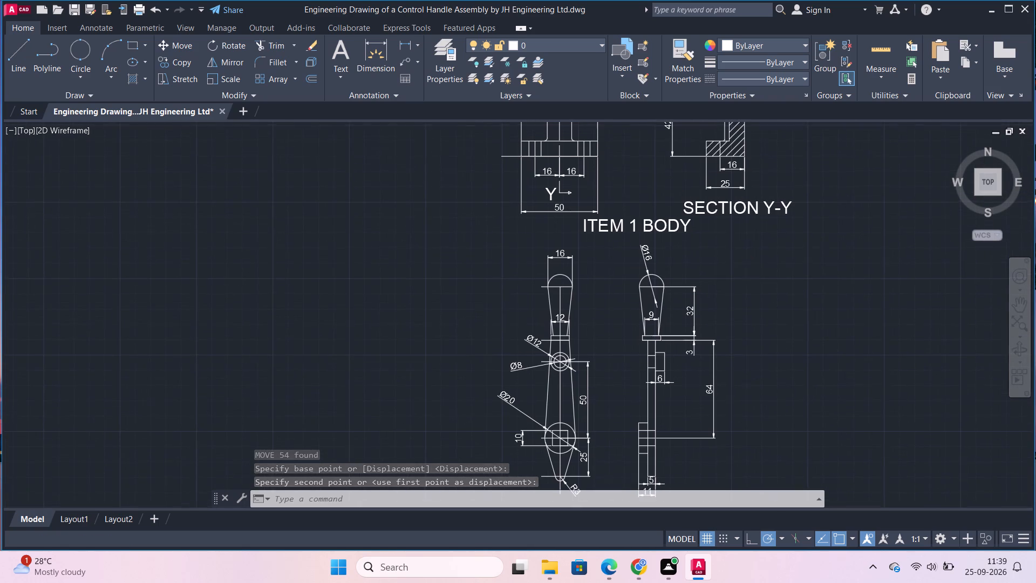
click(620, 223)
key(ctrl+c)
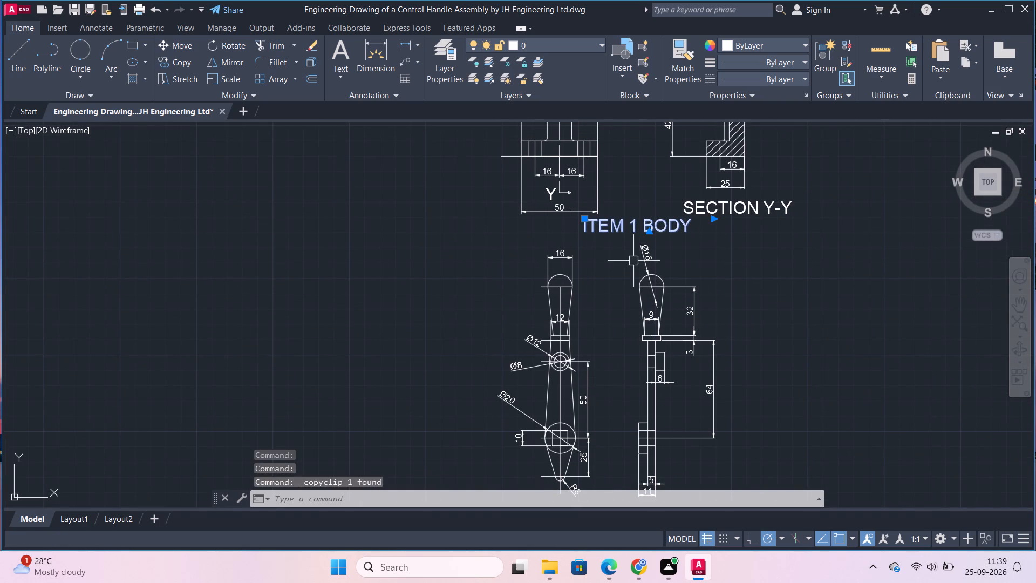
middle_drag(751, 341, 751, 246)
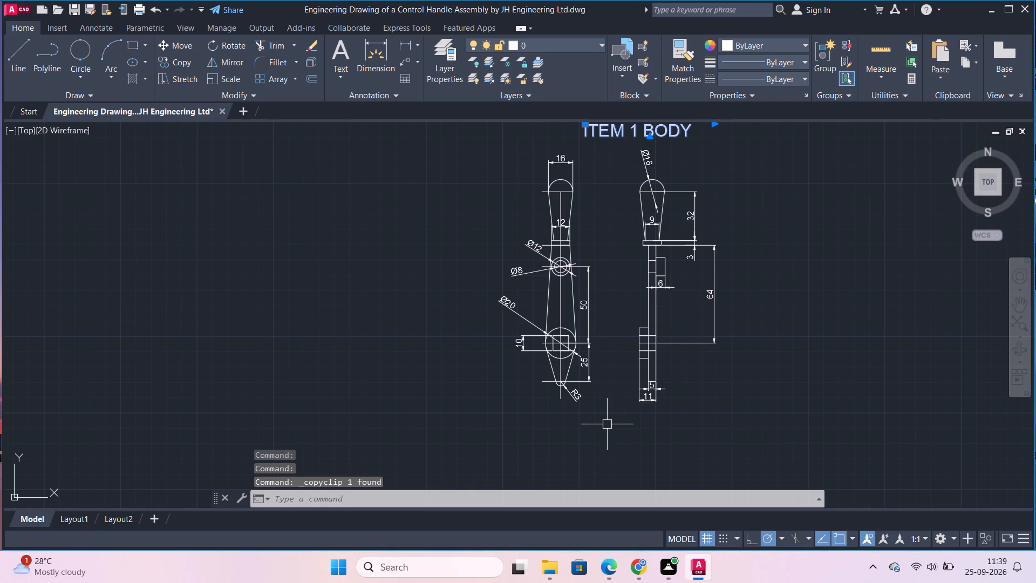
key(ctrl+v)
click(565, 424)
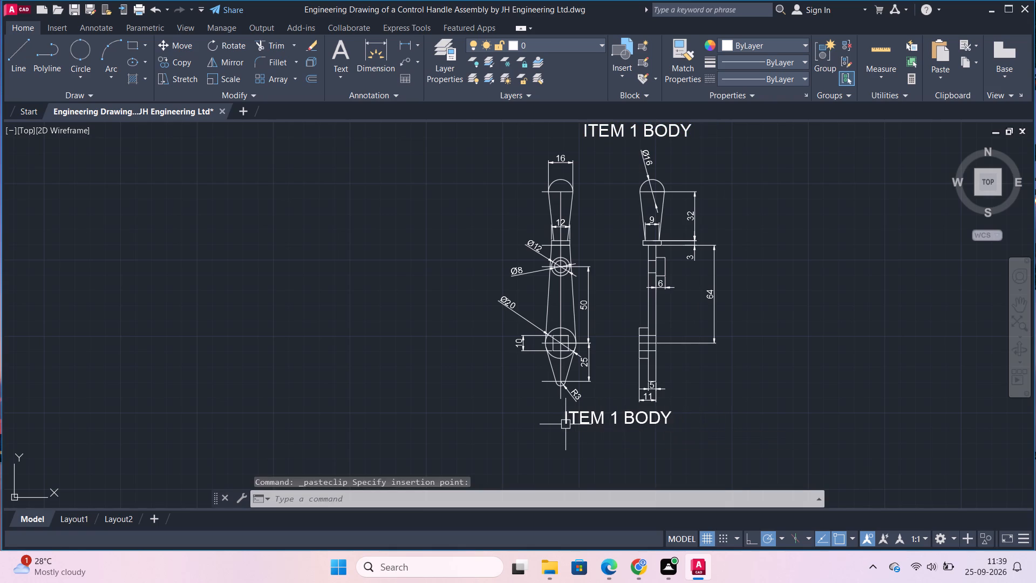
Change the pasted label below the handle views to read ITEM 2 HANDLE.
double_click(628, 423)
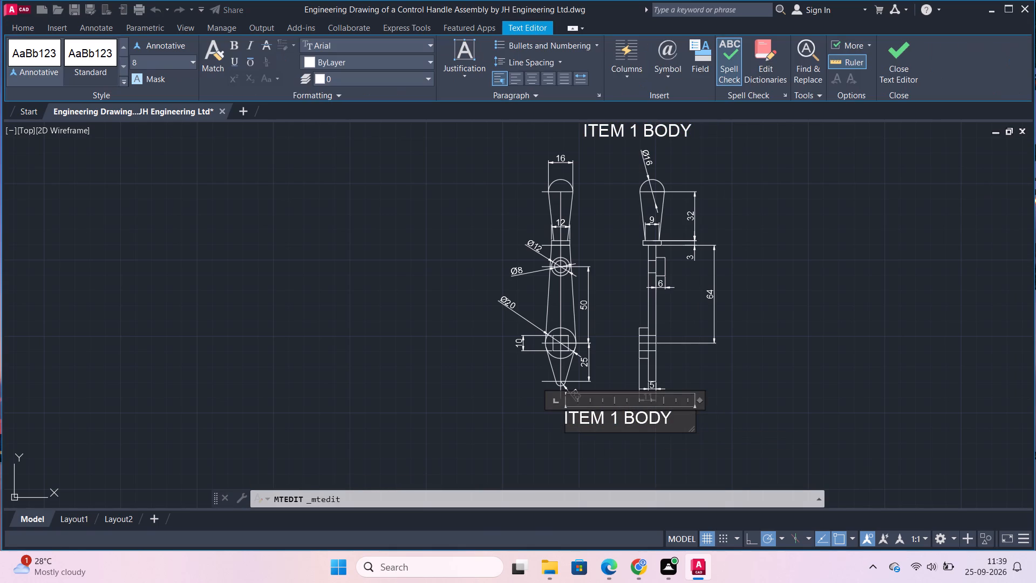
click(618, 424)
key(BackSpace)
key(2)
click(673, 418)
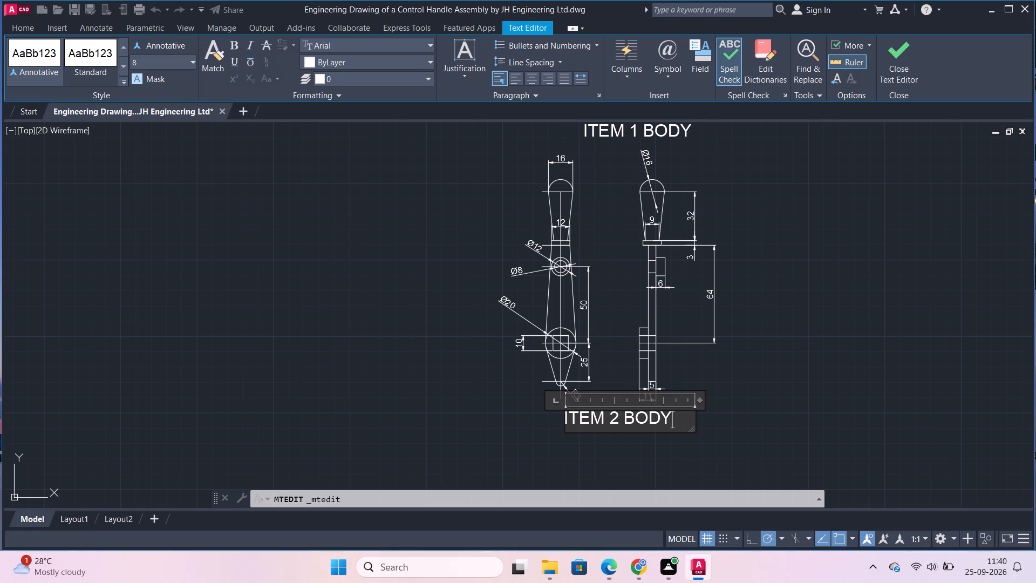
key(BackSpace)
key(BackSpace)
key(BackSpace)
key(BackSpace)
text(HANDLE)
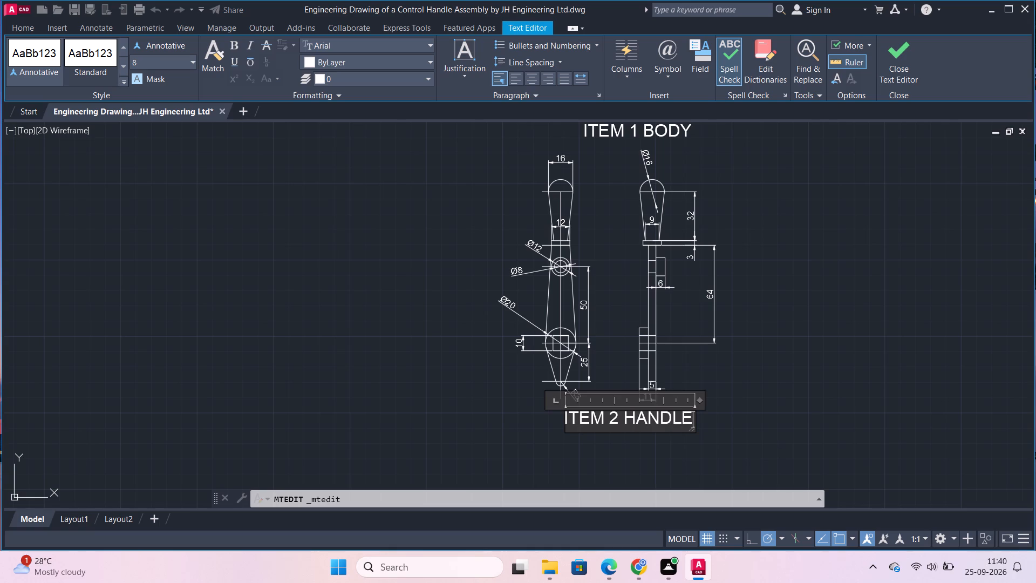
click(894, 54)
scroll(828, 337, down, 1)
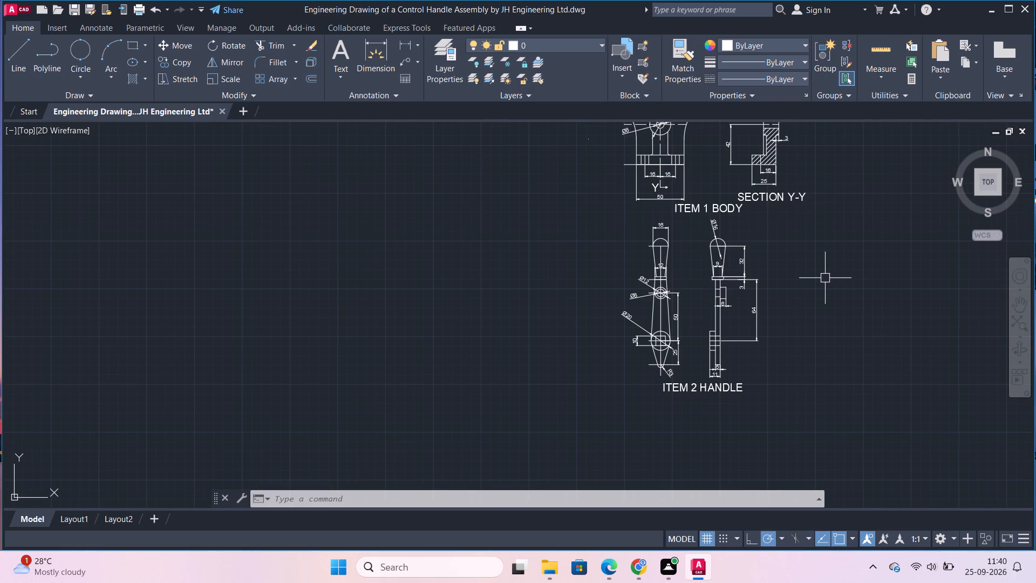
Draw a 16 mm diameter circle in the empty space to the right of the handle views.
middle_drag(850, 245, 767, 260)
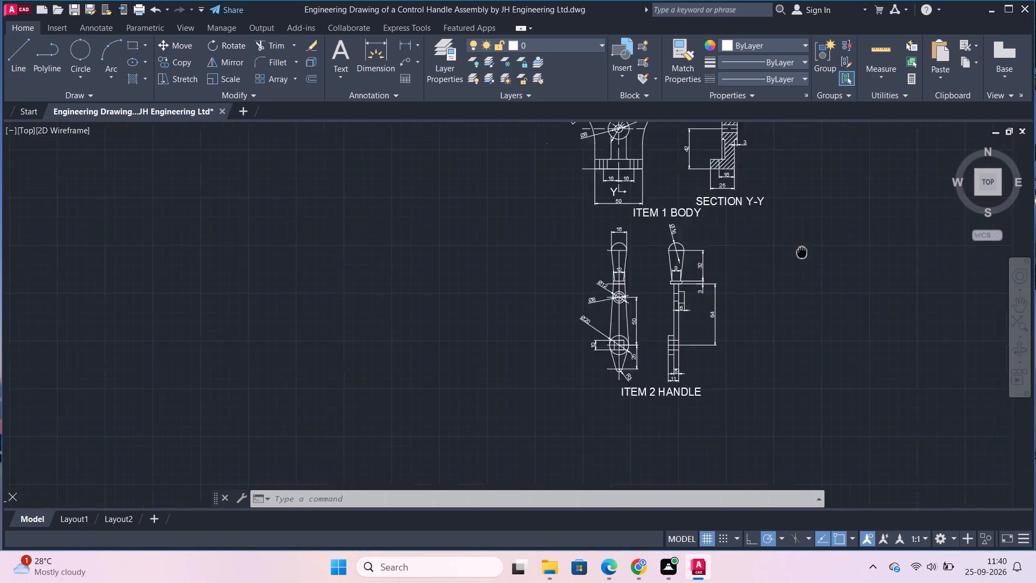
middle_drag(767, 260, 657, 331)
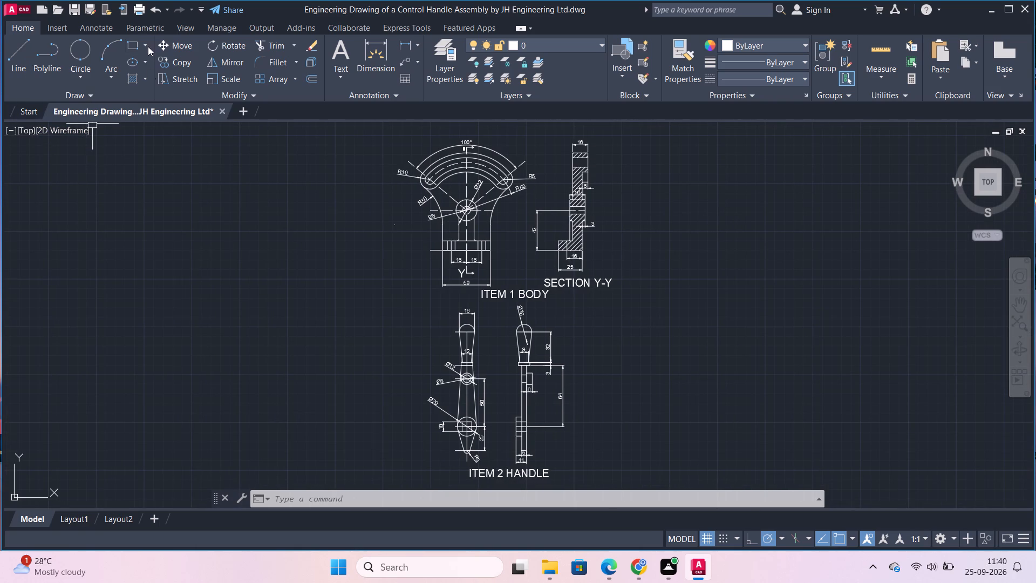
click(77, 76)
click(119, 127)
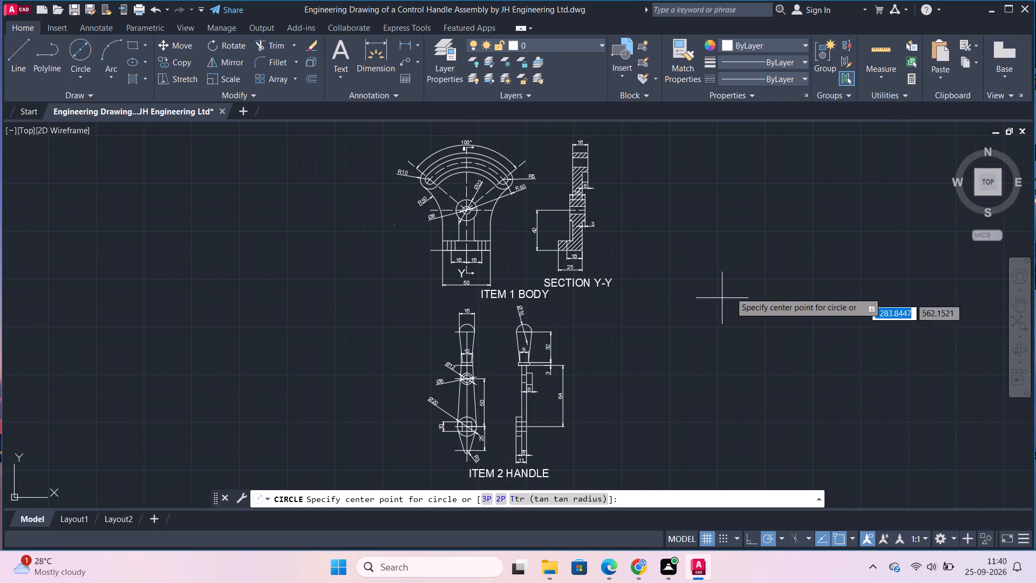
click(618, 325)
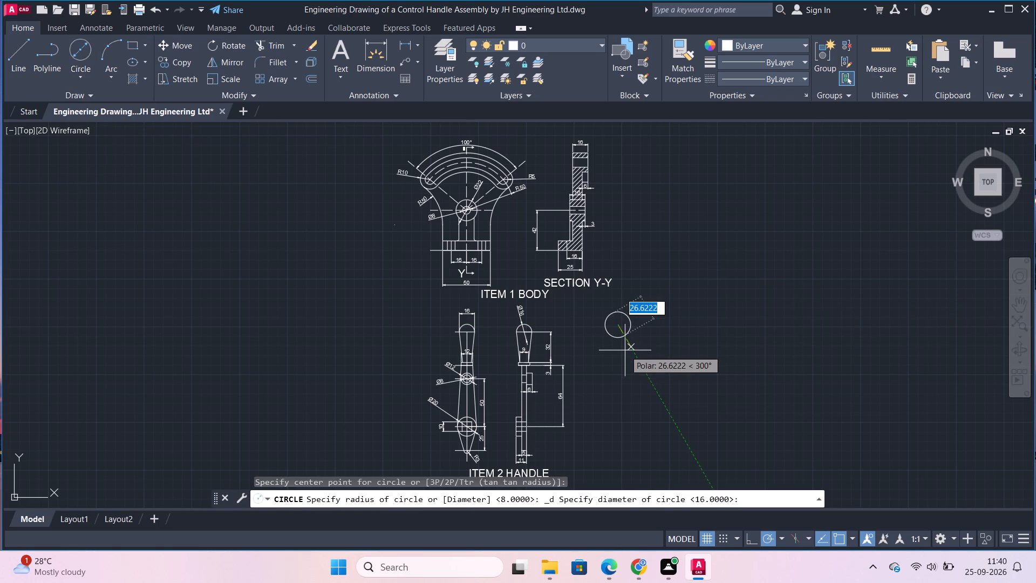
key(d)
key(Return)
text(16)
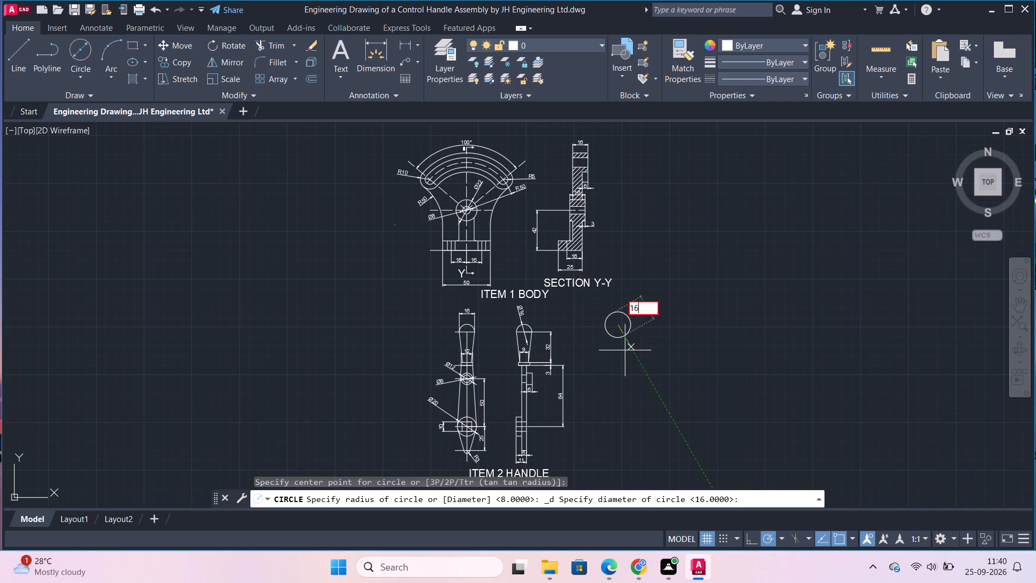
key(Return)
Draw an 8 mm diameter circle concentric with the new 16 mm circle.
scroll(659, 289, up, 1)
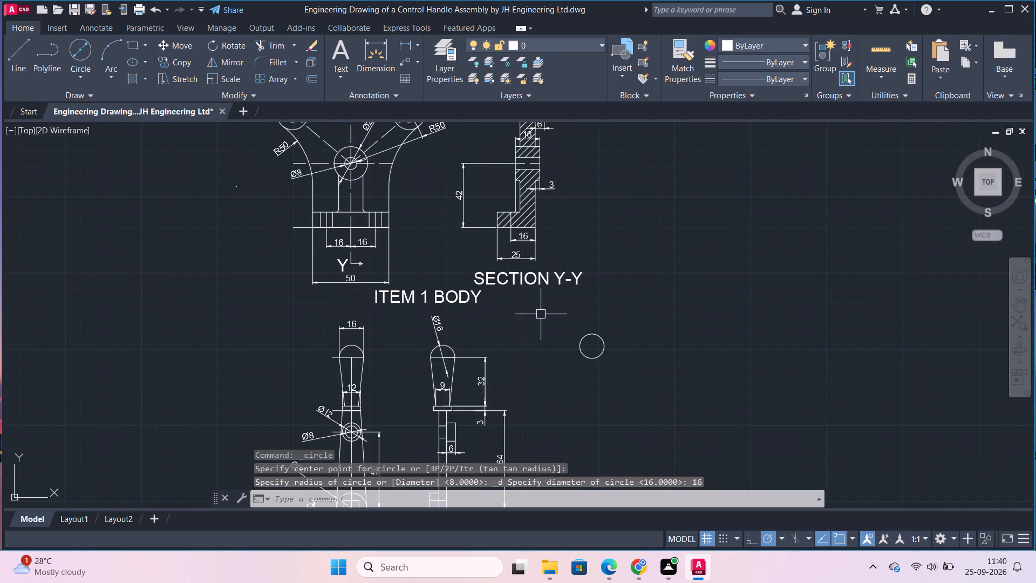
key(v)
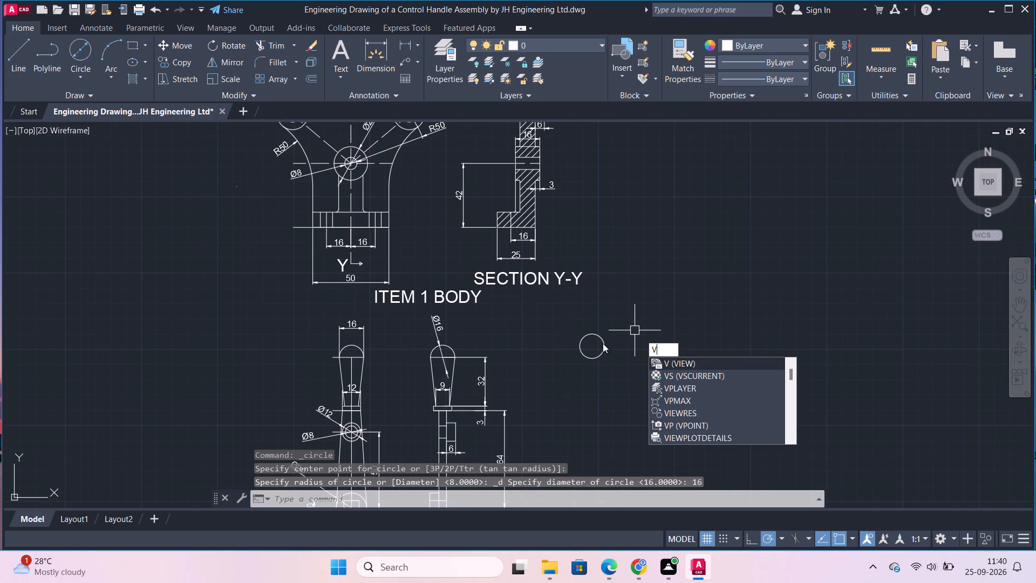
key(Escape)
key(space)
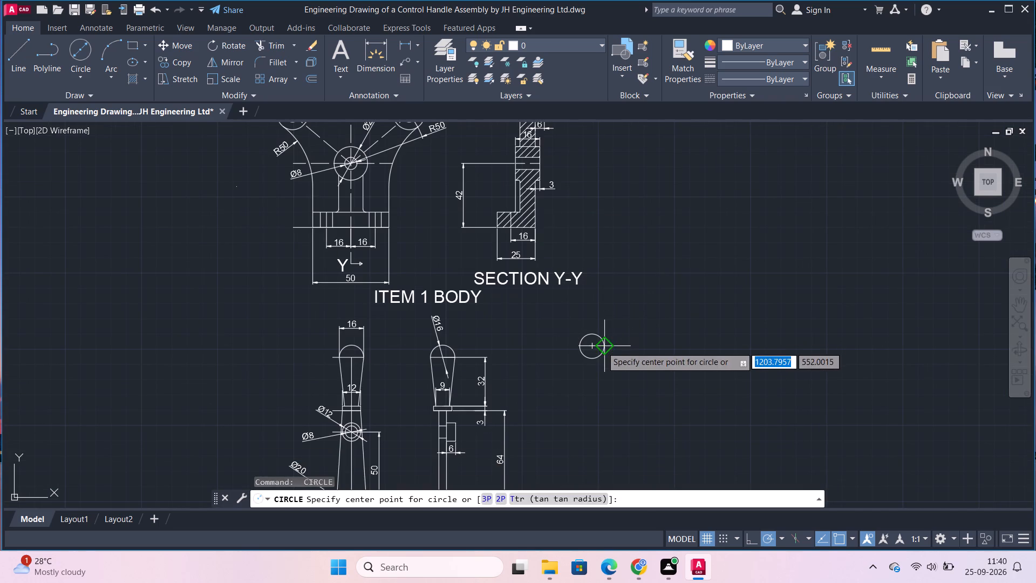
click(595, 347)
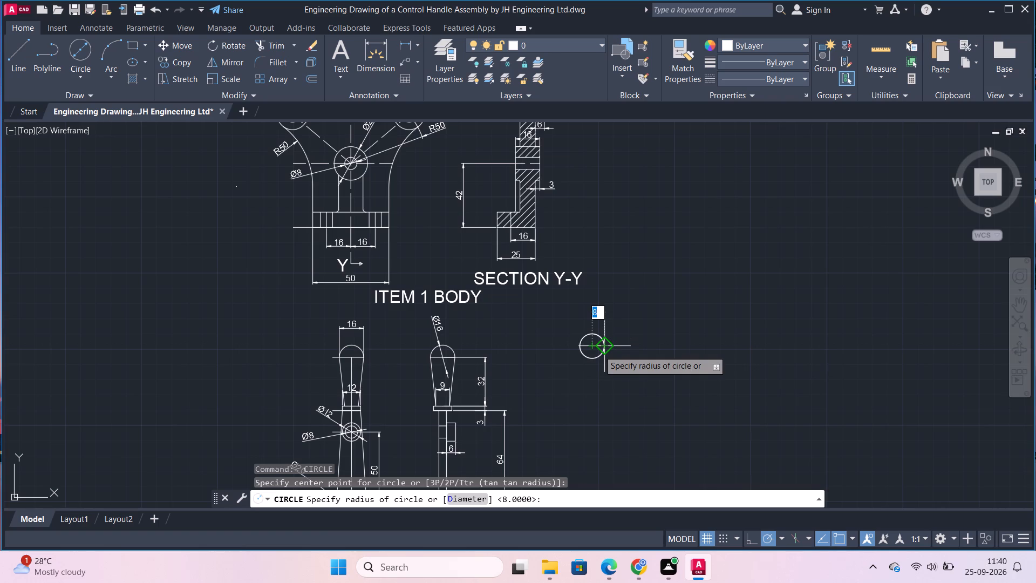
scroll(599, 350, up, 1)
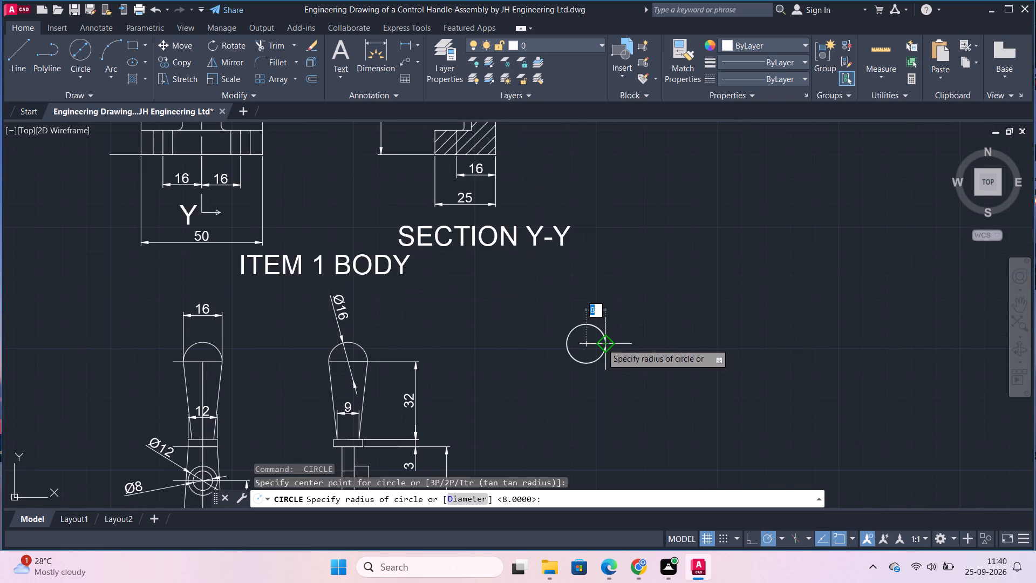
key(d)
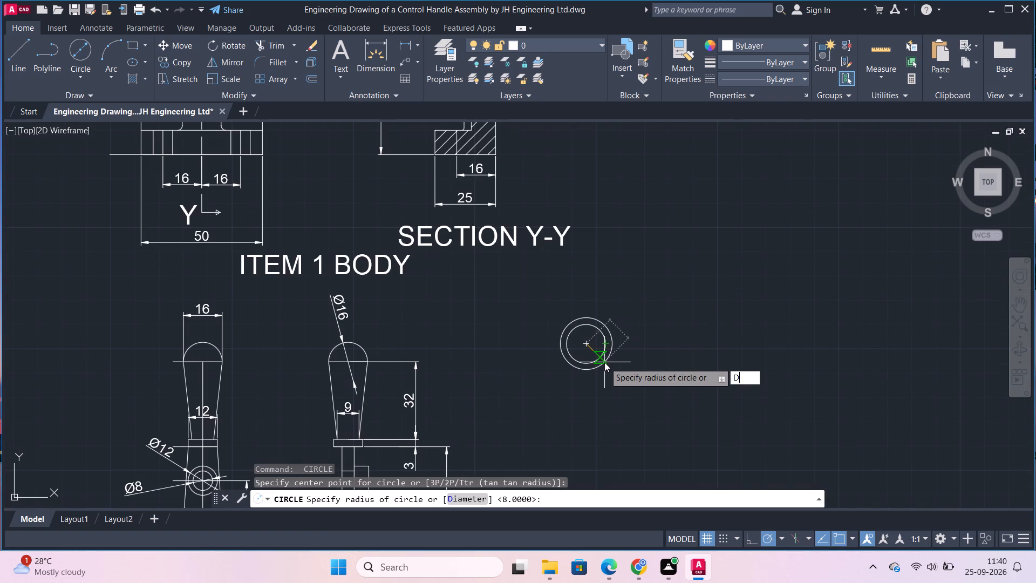
key(Return)
key(8)
key(Return)
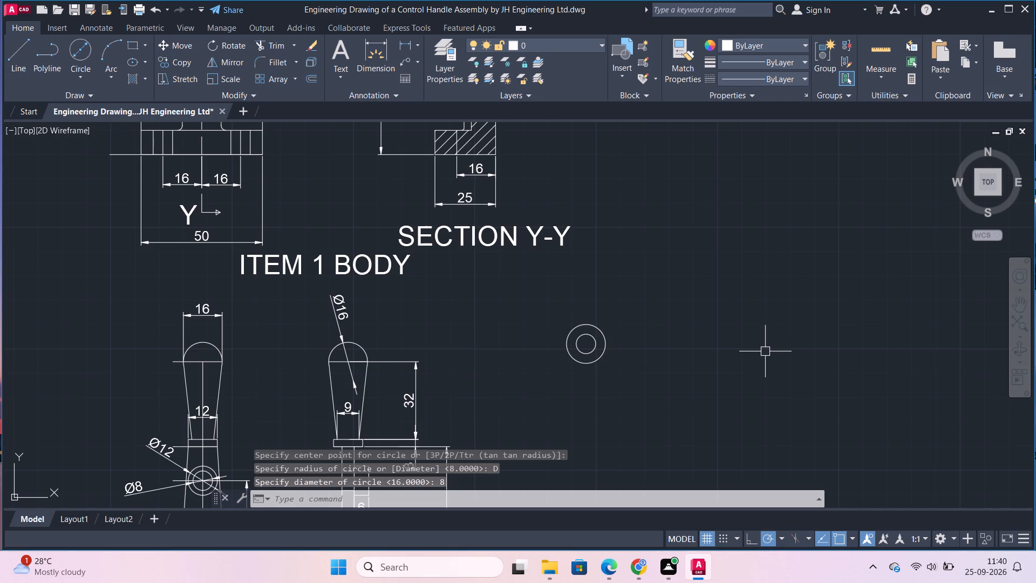
Draw a 10 by 10 mm square above and to the right of the concentric circles.
scroll(691, 342, up, 2)
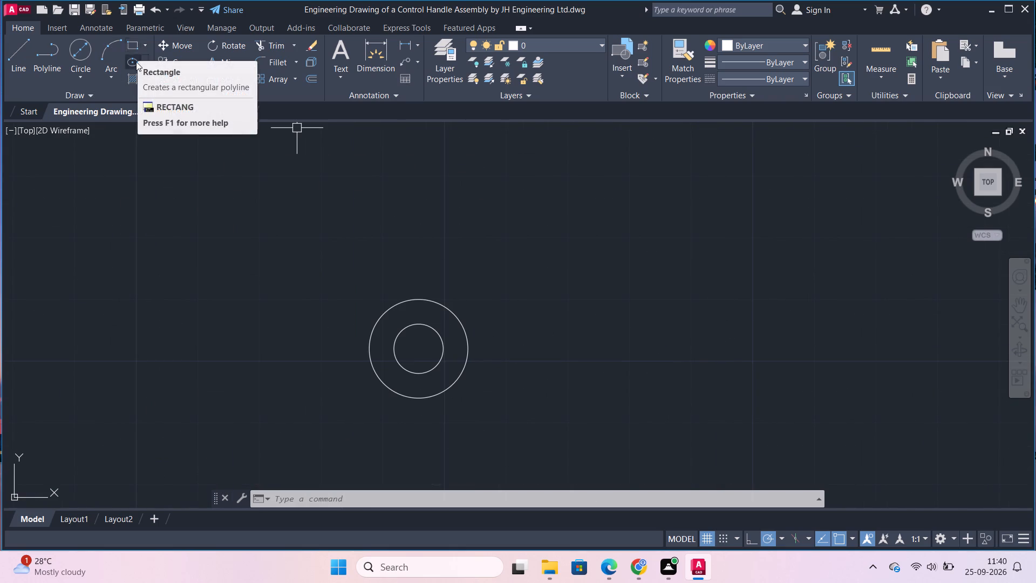
click(142, 46)
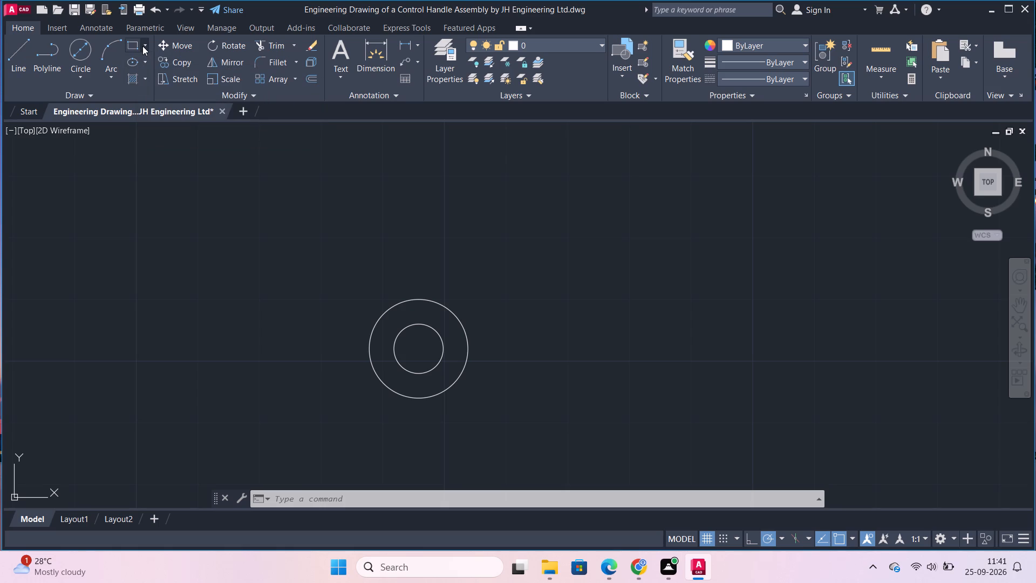
click(131, 43)
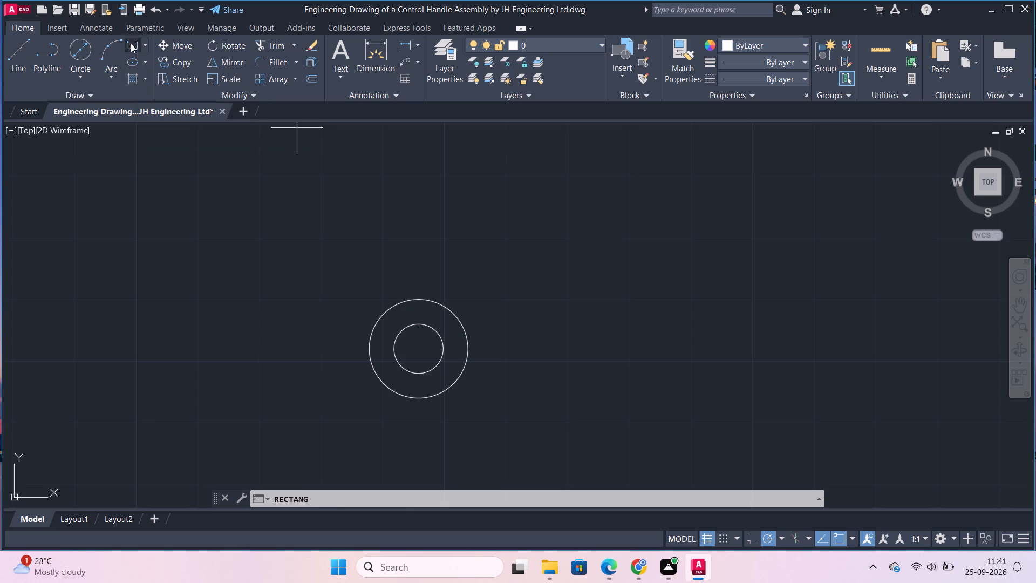
click(547, 245)
text(10)
key(Tab)
text(10)
key(Return)
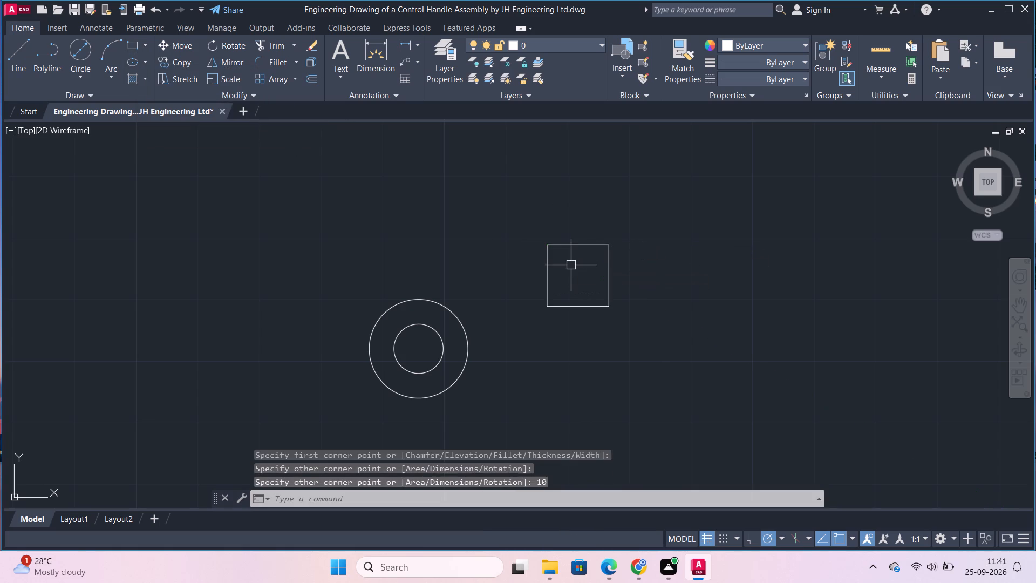
Move the 10 mm square by its centre onto the common centre of the two circles.
drag(514, 224, 520, 234)
click(639, 349)
key(m)
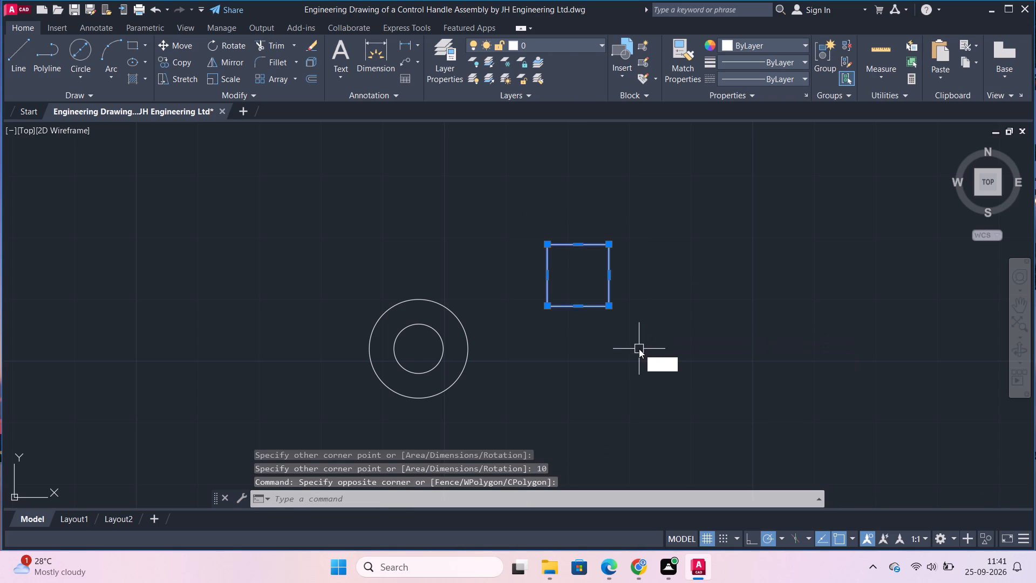
key(Return)
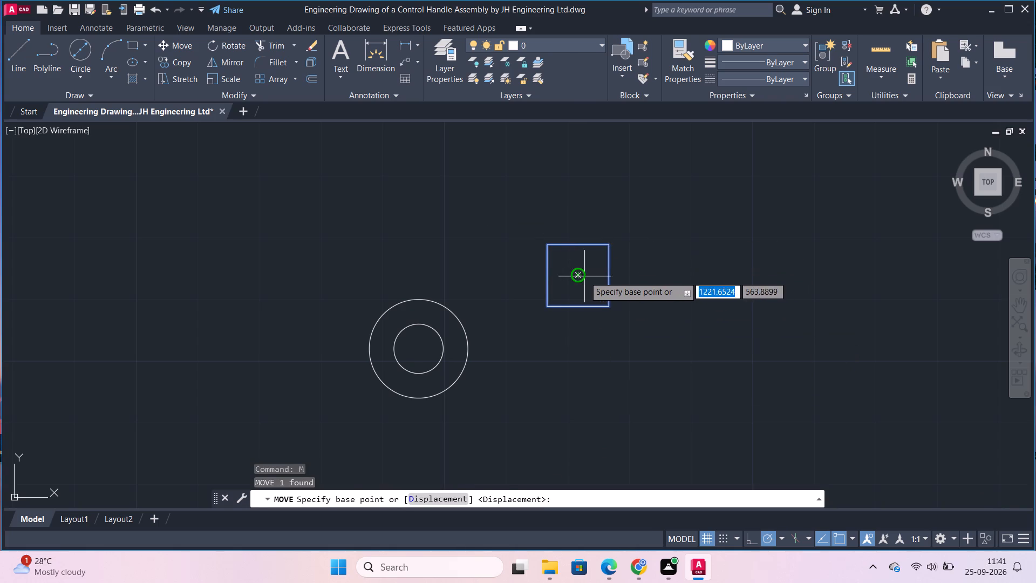
click(584, 276)
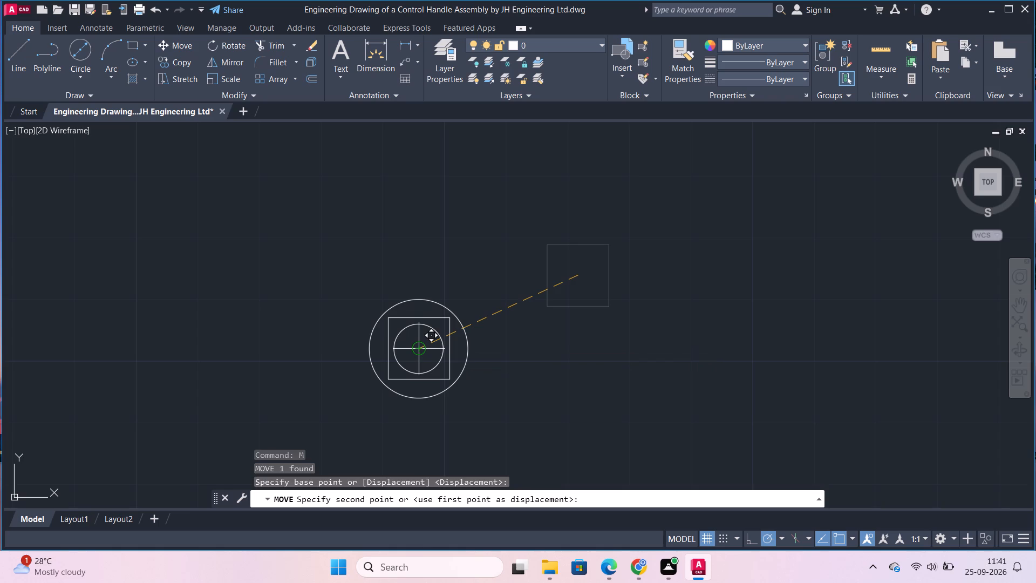
click(418, 349)
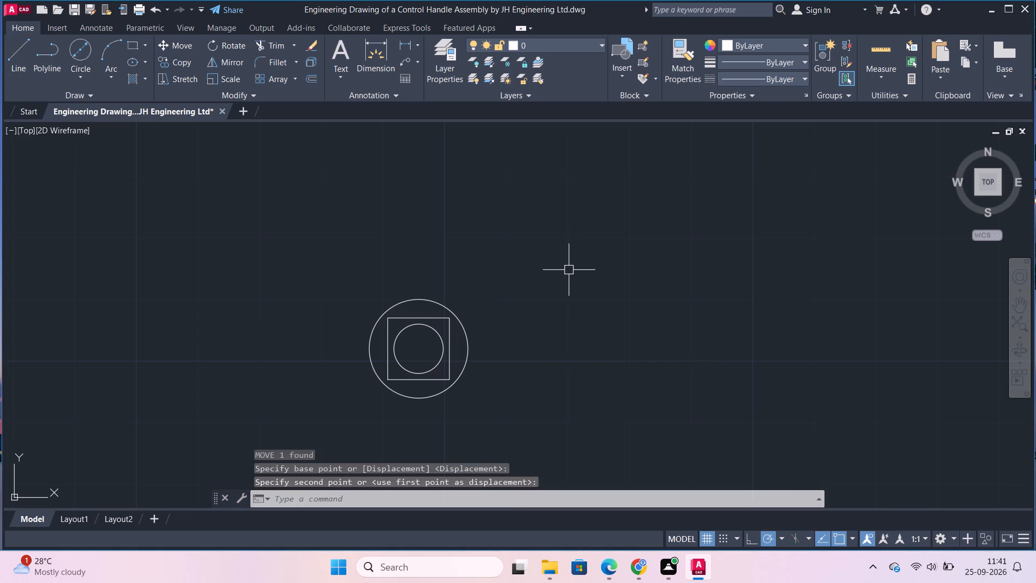
Draw a horizontal centre axis line about 101 mm long from the circles' centre to the right.
scroll(568, 289, down, 1)
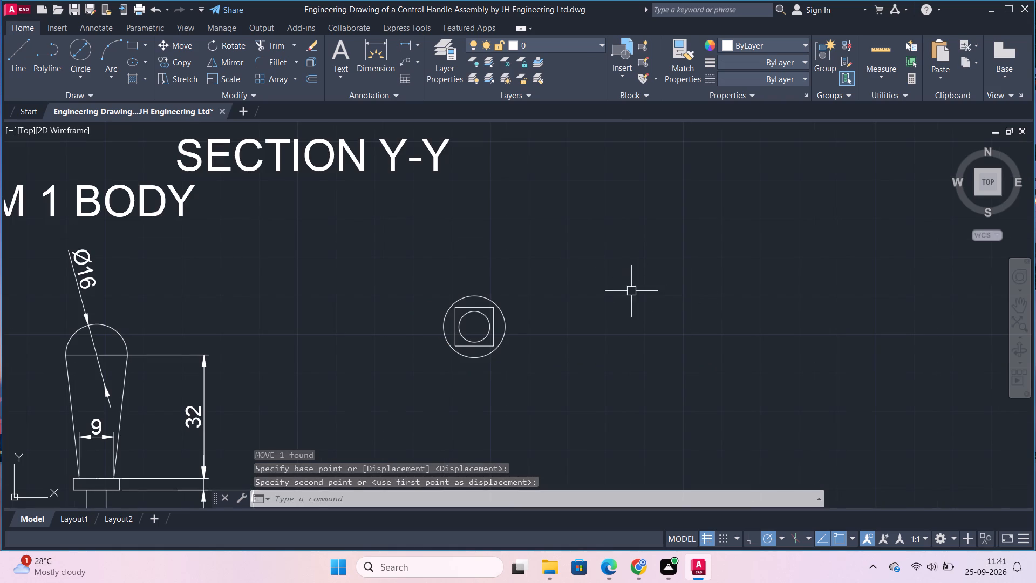
click(23, 55)
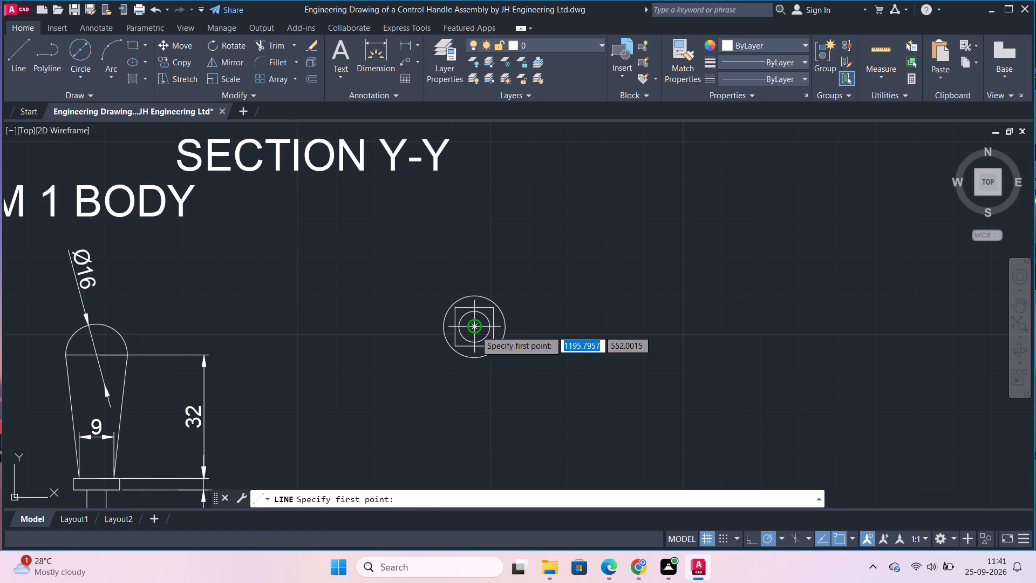
drag(475, 330, 515, 340)
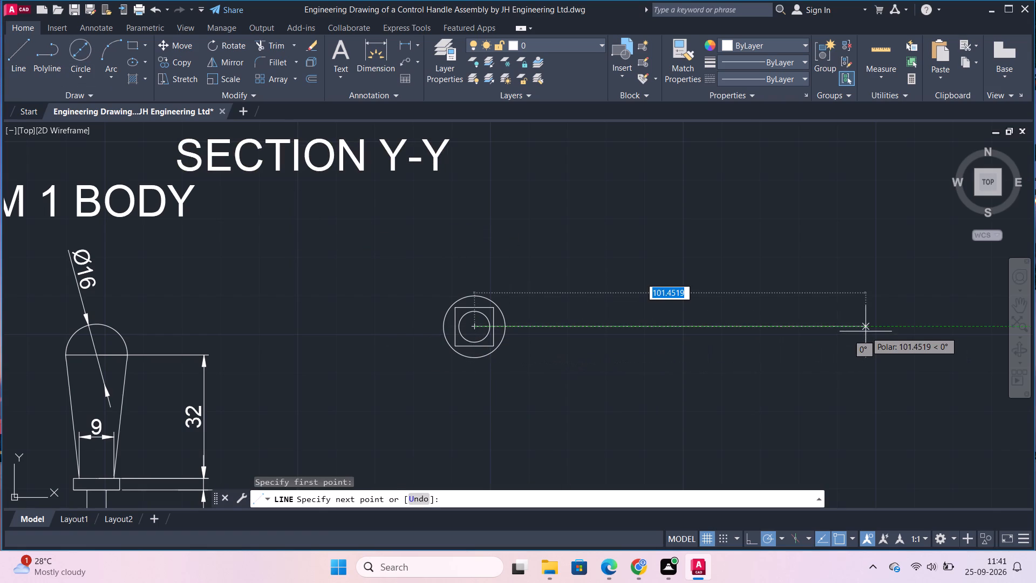
click(865, 331)
key(Escape)
middle_drag(806, 346, 711, 371)
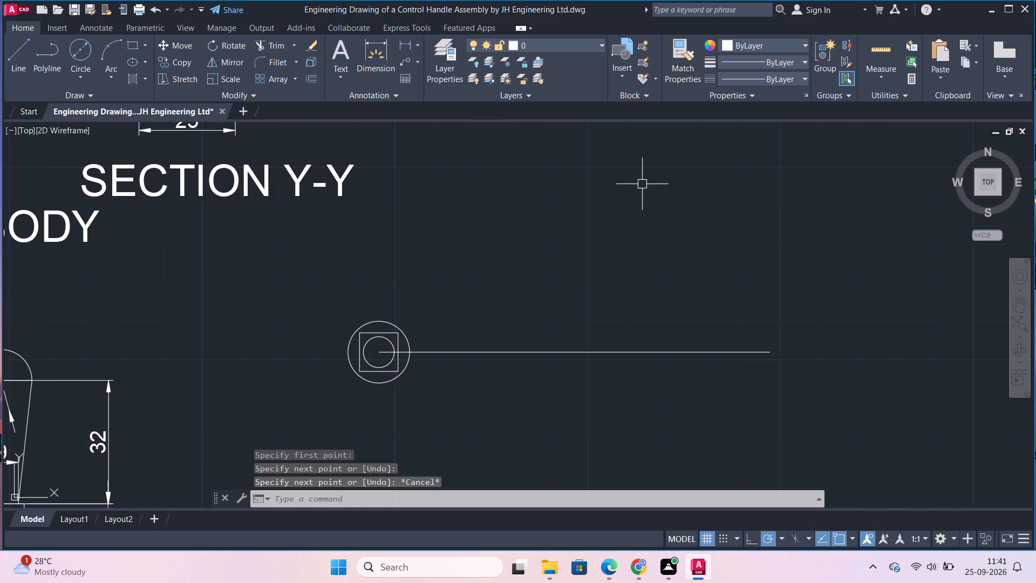
Draw a horizontal projection line from the outer circle's top, ending in a closed side-view rectangle 6 mm wide and 16 mm high on the axis.
click(19, 51)
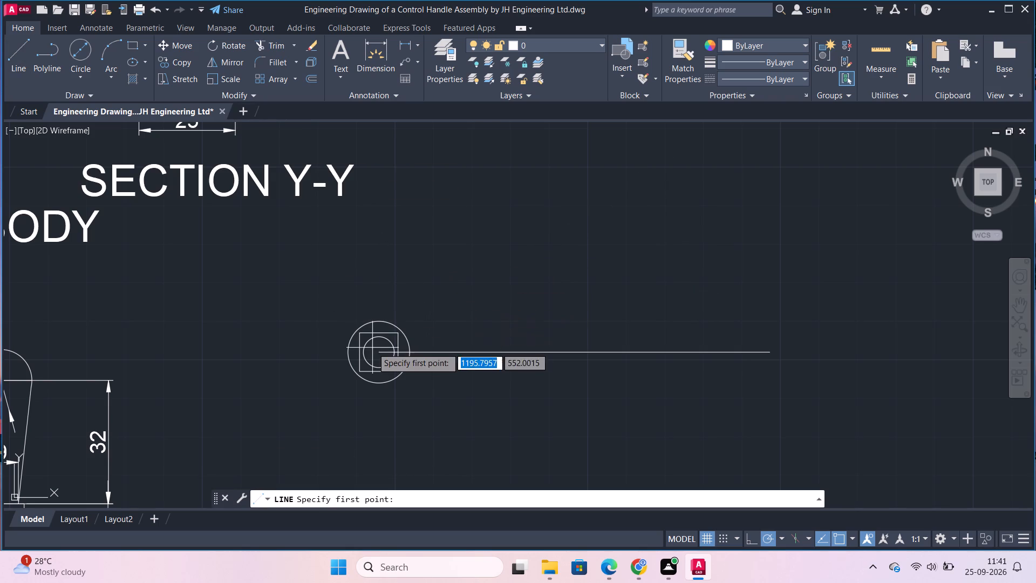
click(379, 326)
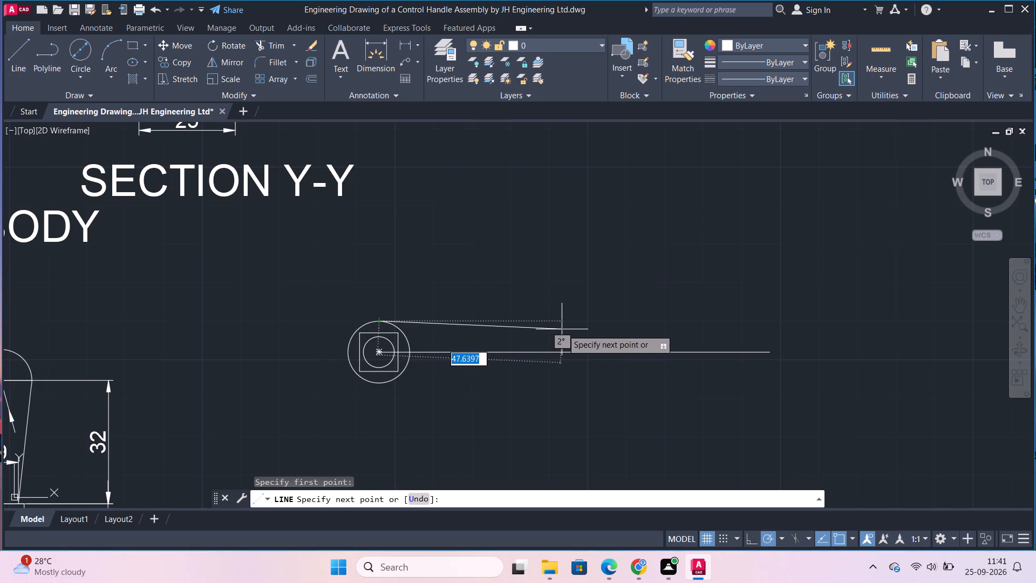
click(500, 328)
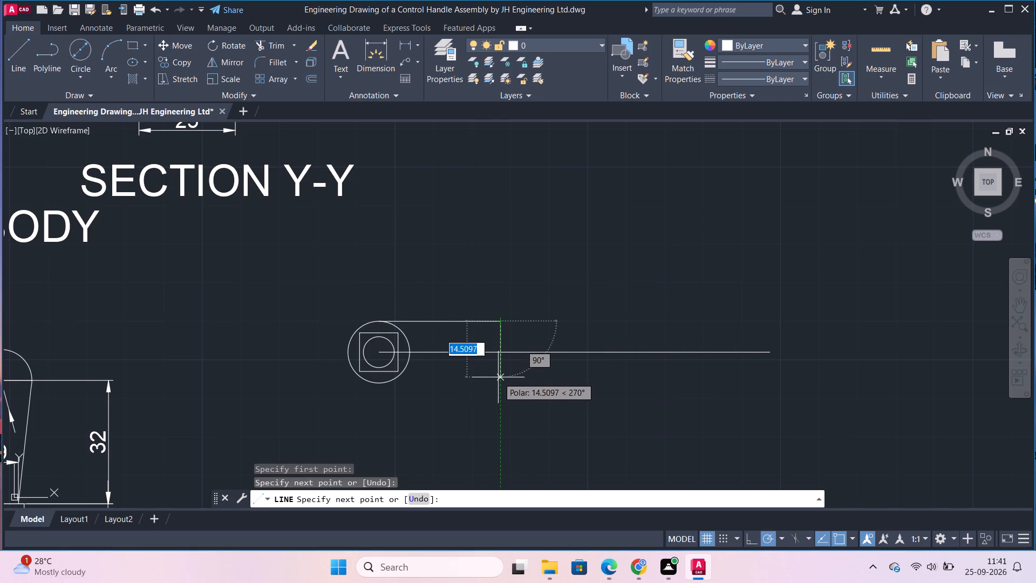
text(16)
key(Return)
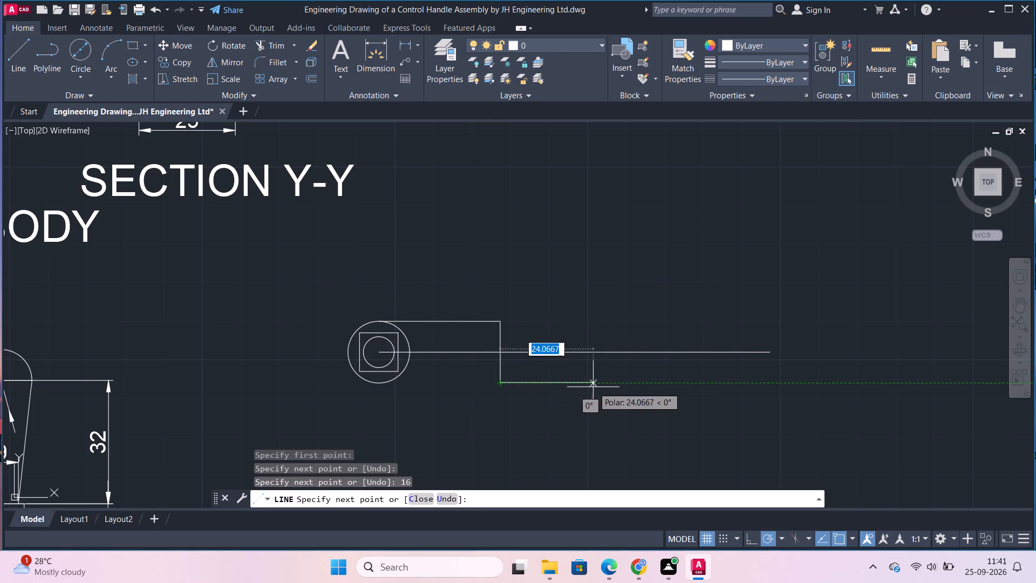
key(6)
key(Return)
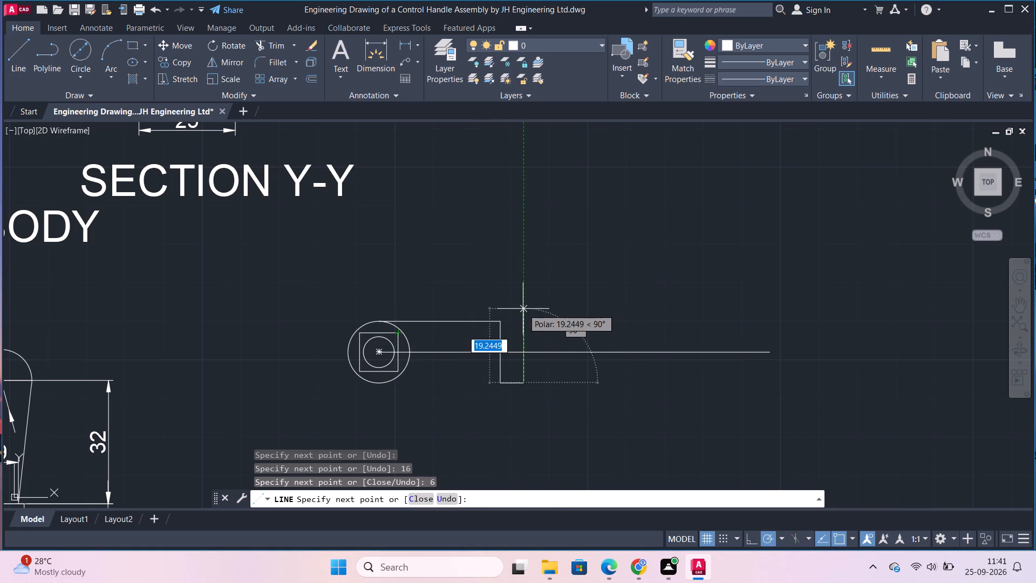
text(16)
key(Return)
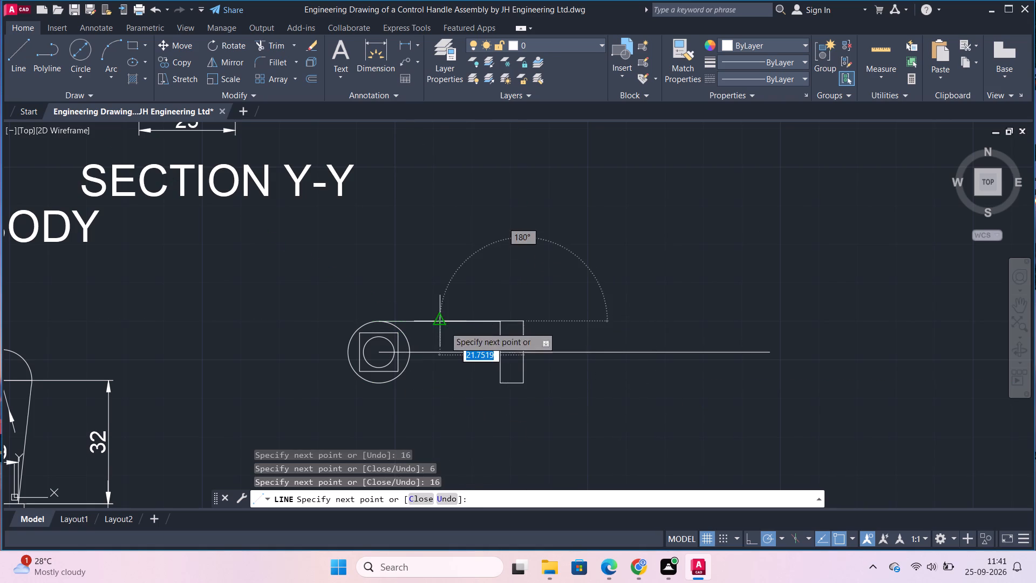
scroll(499, 322, up, 1)
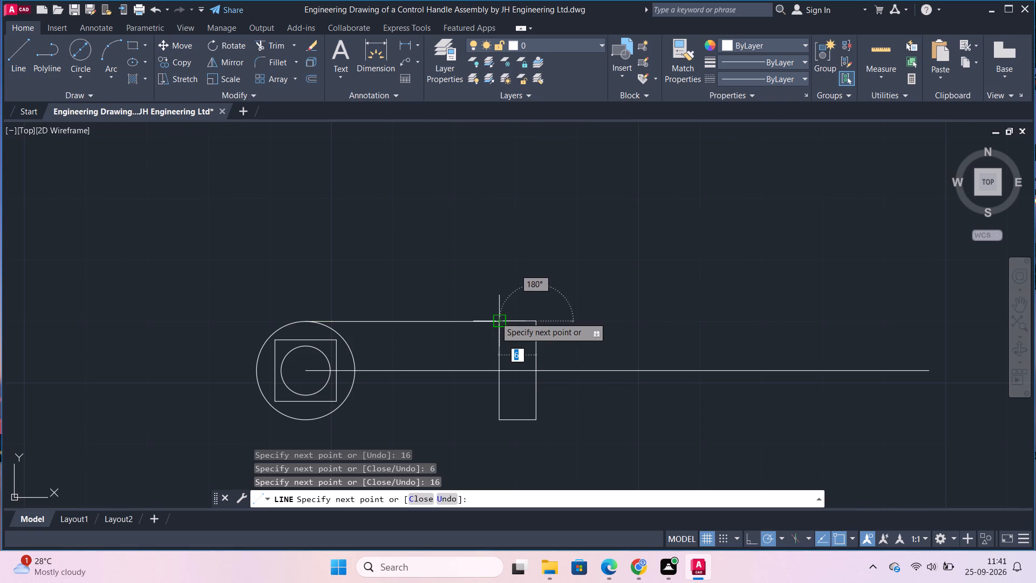
click(495, 317)
key(Escape)
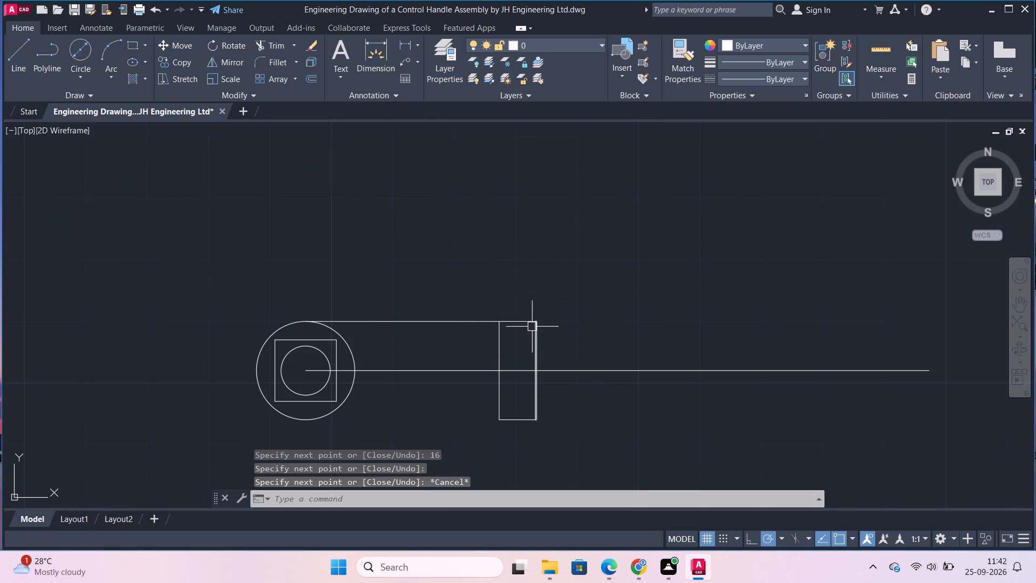
Trim away the projection line between the outer circle's top and the 6 by 16 mm rectangle.
text(TR)
key(Return)
click(442, 321)
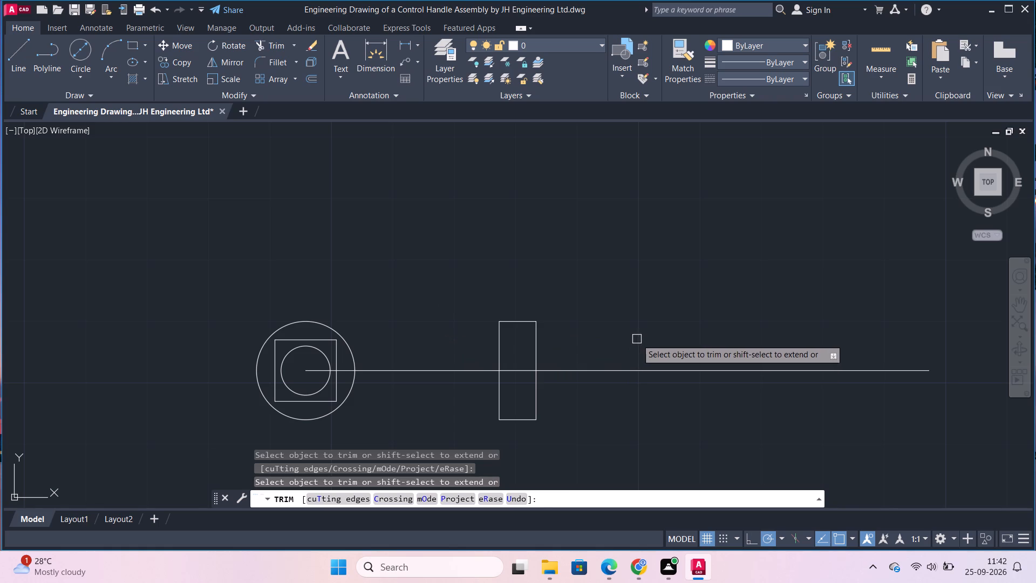
key(Escape)
Offset the right edge of the 6 by 16 mm rectangle to the right by 44, 30 and 11 mm.
key(o)
key(Return)
key(Return)
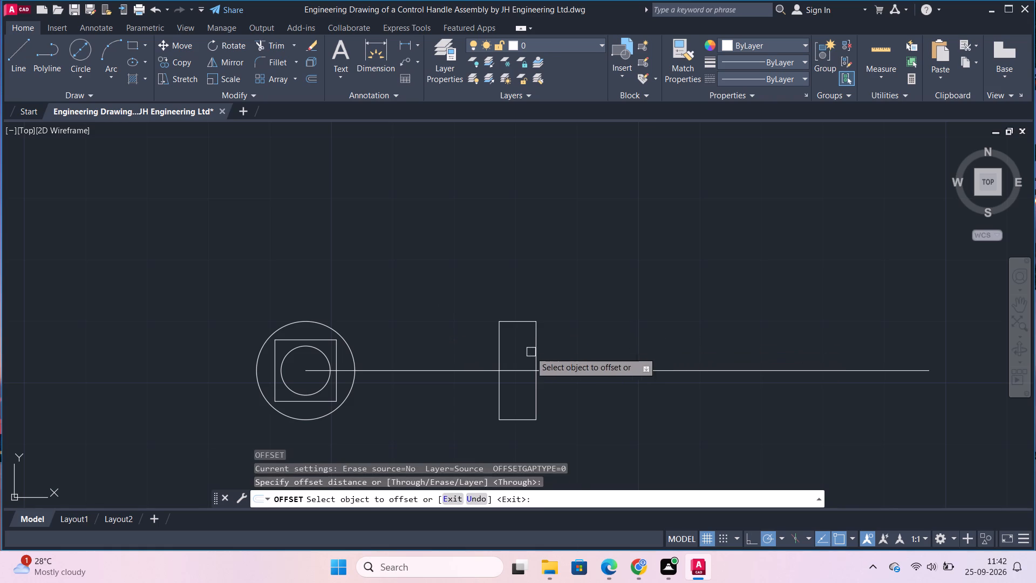
click(533, 342)
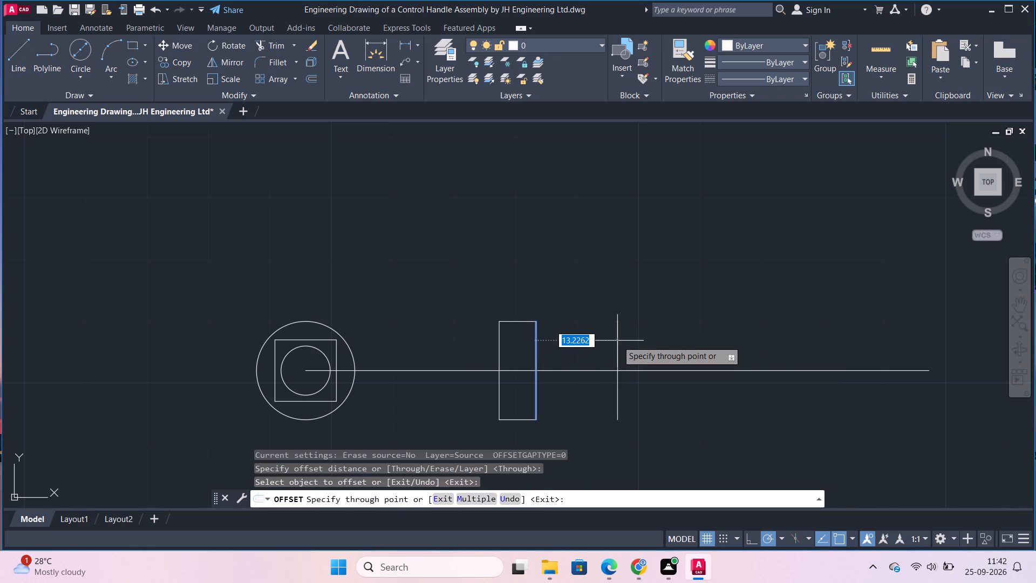
text(44)
key(Return)
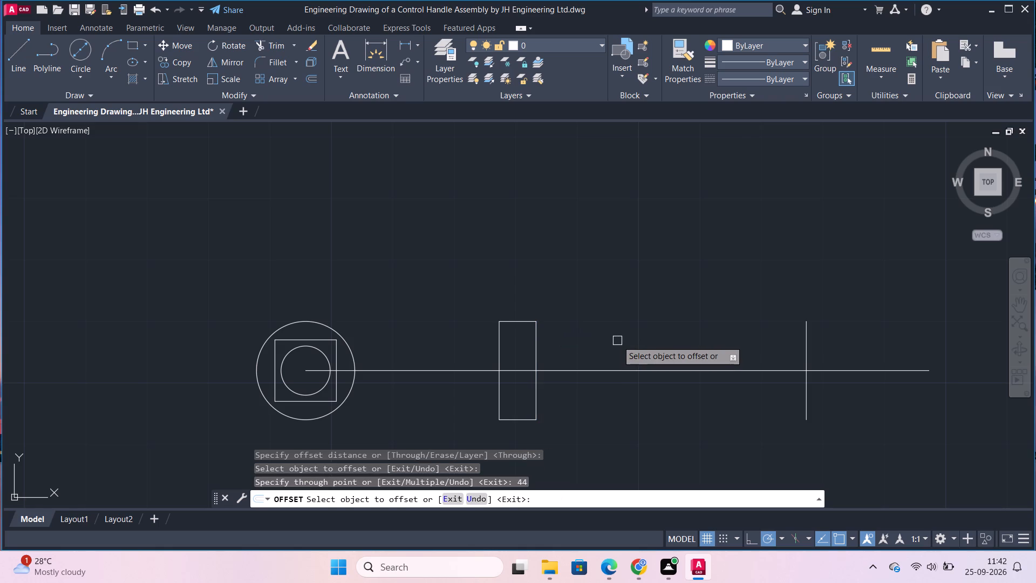
click(533, 345)
text(30)
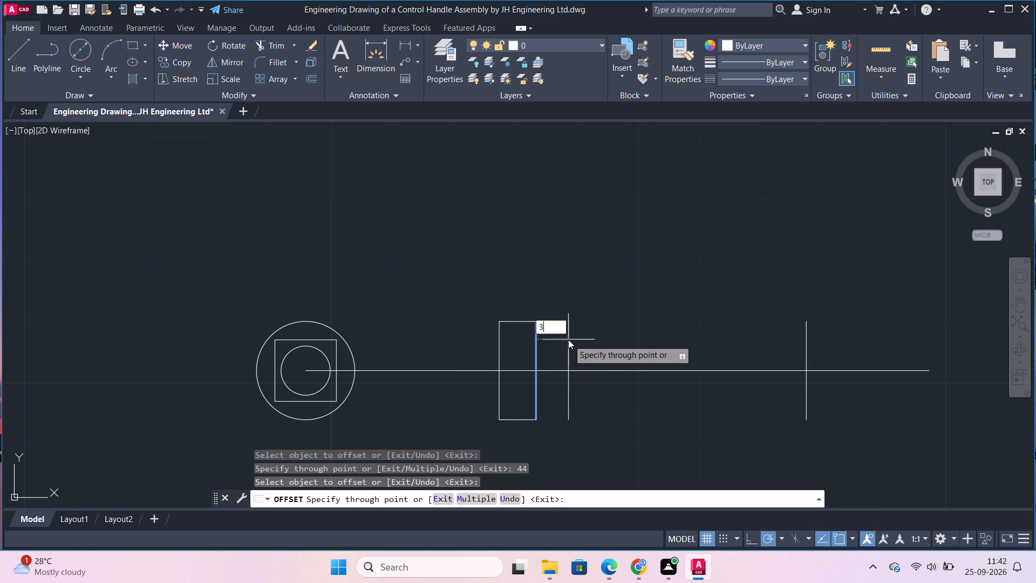
key(Return)
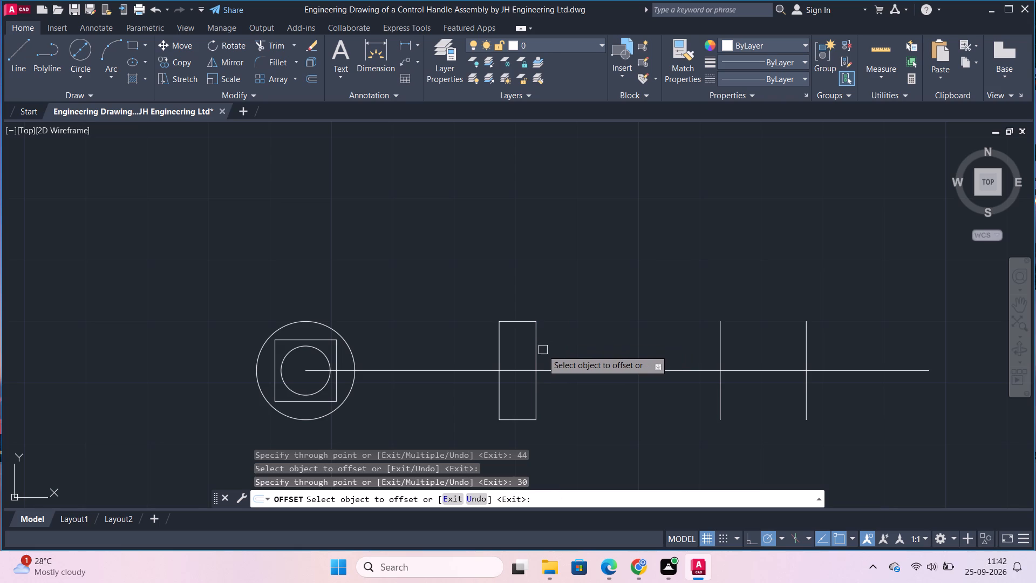
click(539, 355)
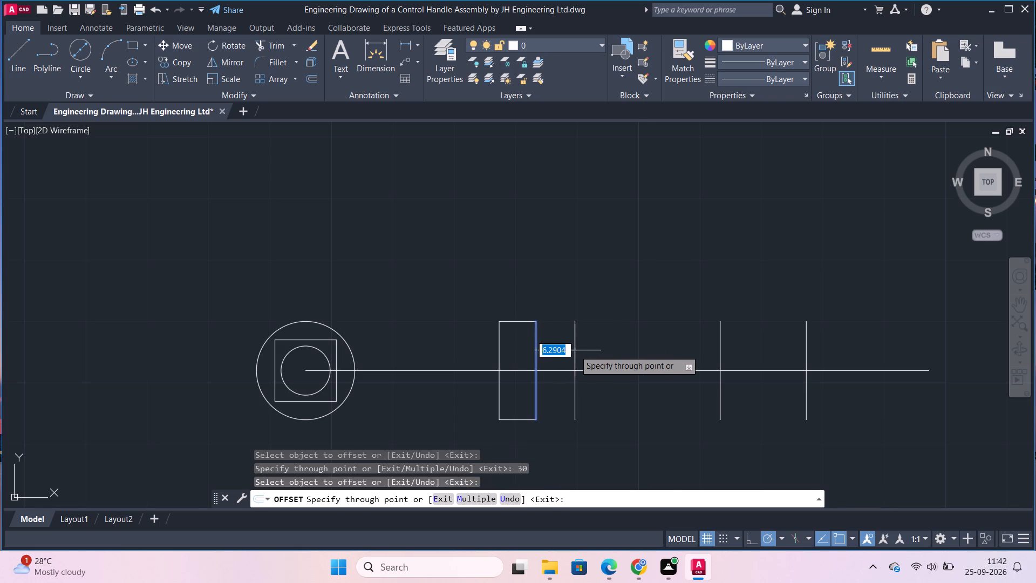
text(11)
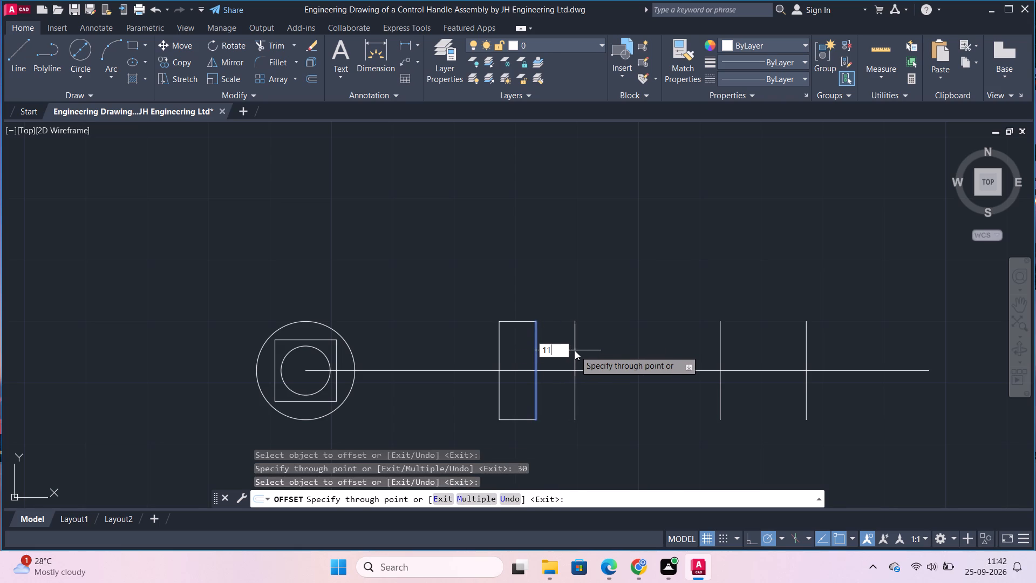
key(Return)
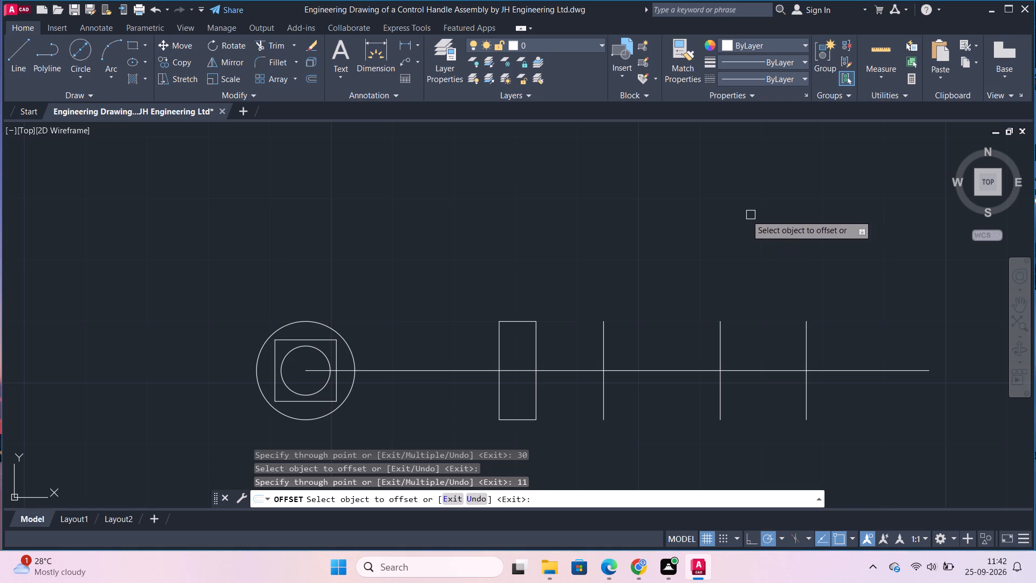
Offset the horizontal centre axis line by 4 mm above and 4 mm below.
click(673, 369)
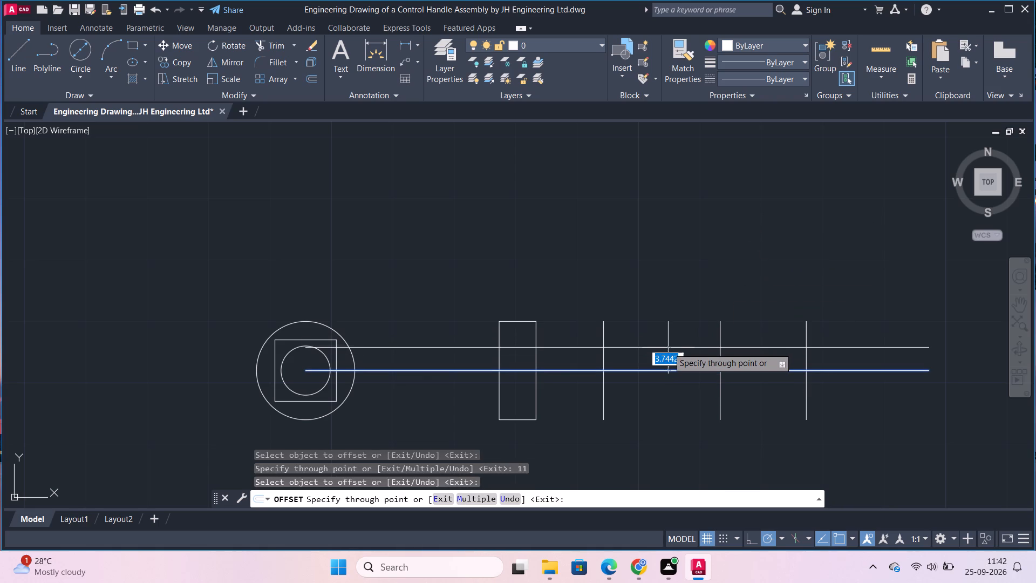
key(4)
key(Return)
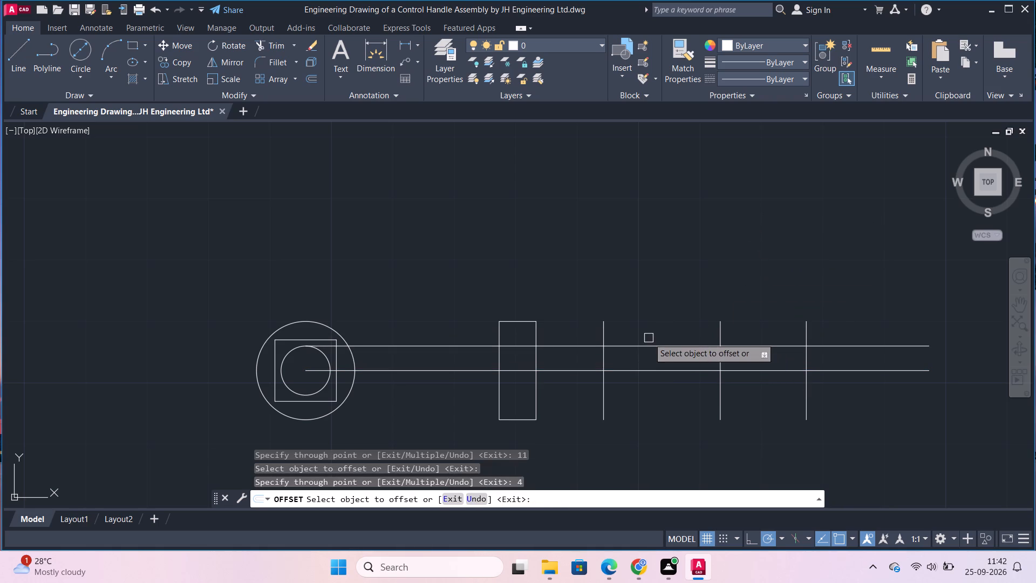
click(649, 374)
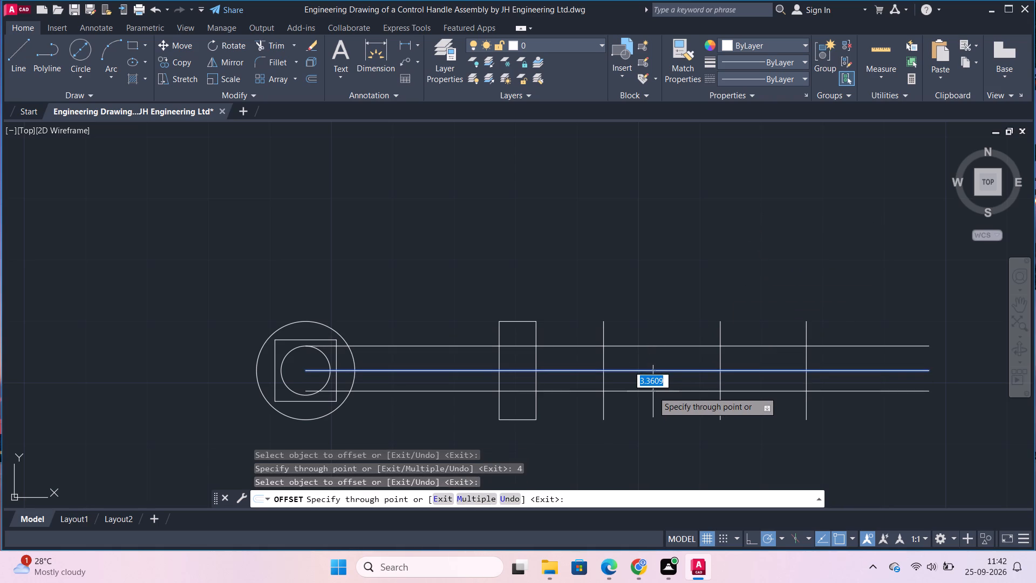
key(4)
key(Return)
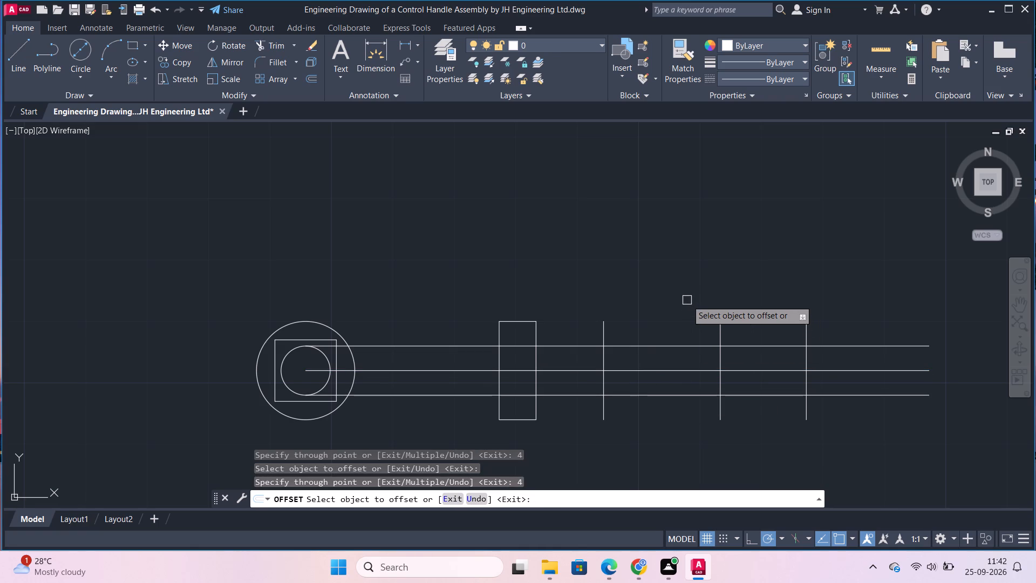
key(Escape)
Trim the axis and both 4 mm offset lines out of the circular end view and the gap before the side-view rectangle.
text(TR)
key(Return)
drag(418, 424, 407, 261)
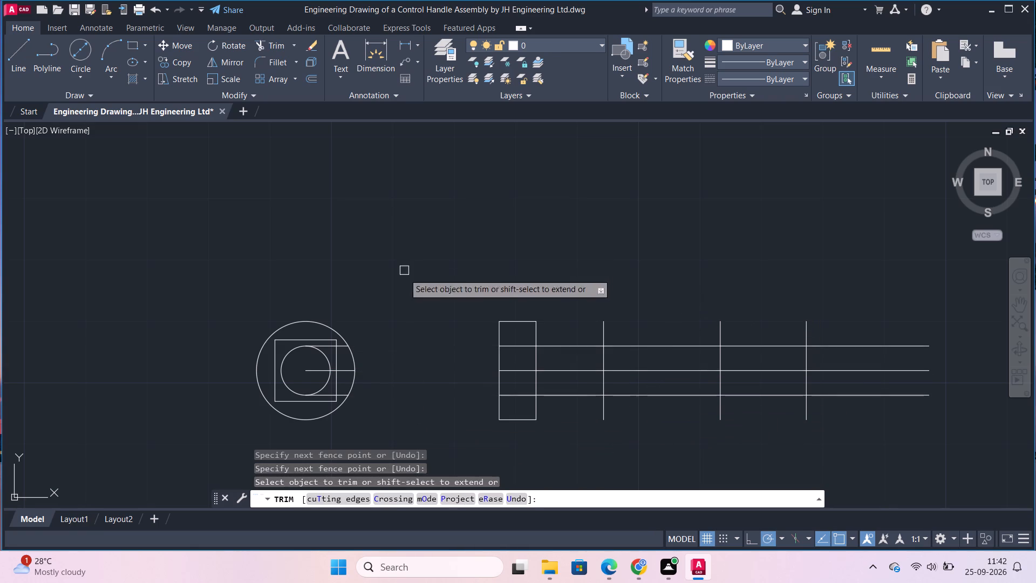
click(316, 373)
scroll(326, 352, up, 2)
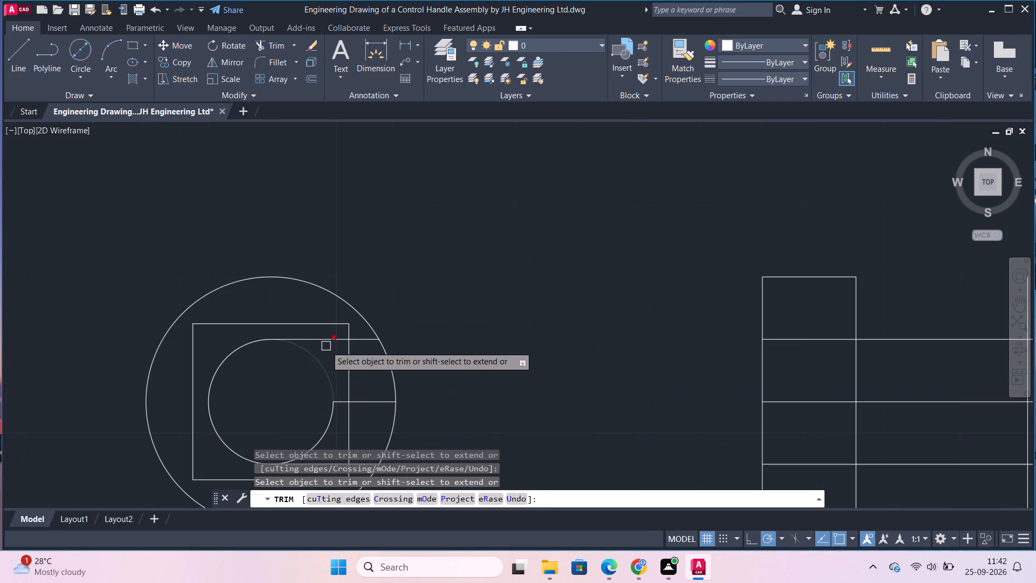
click(322, 338)
click(356, 342)
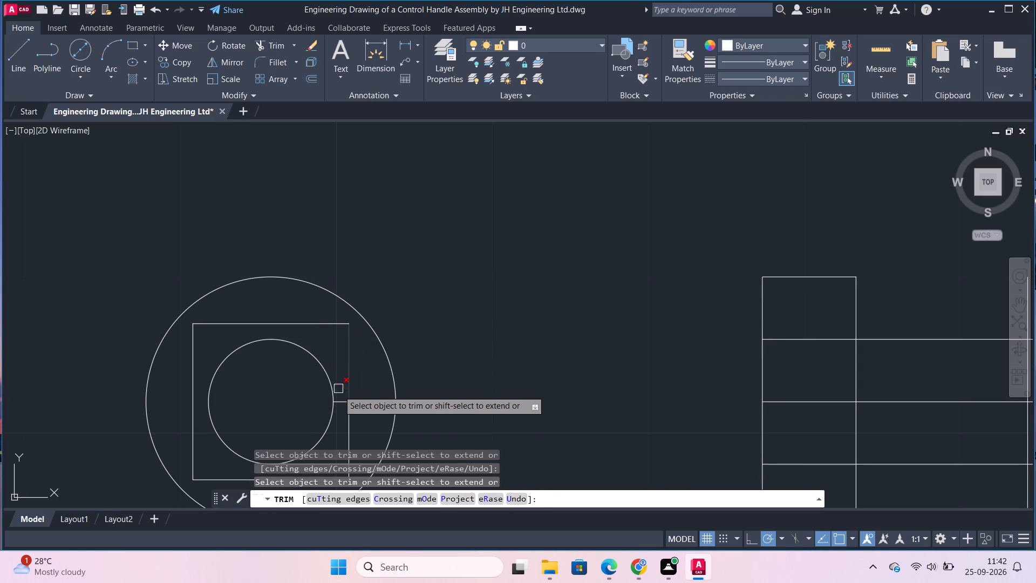
click(338, 401)
click(359, 399)
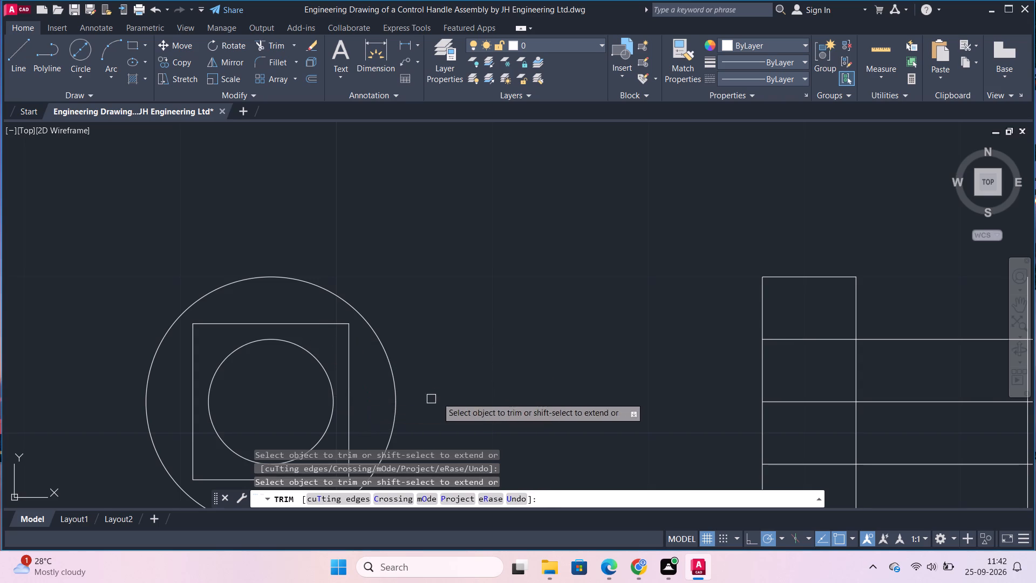
scroll(439, 395, down, 1)
click(365, 436)
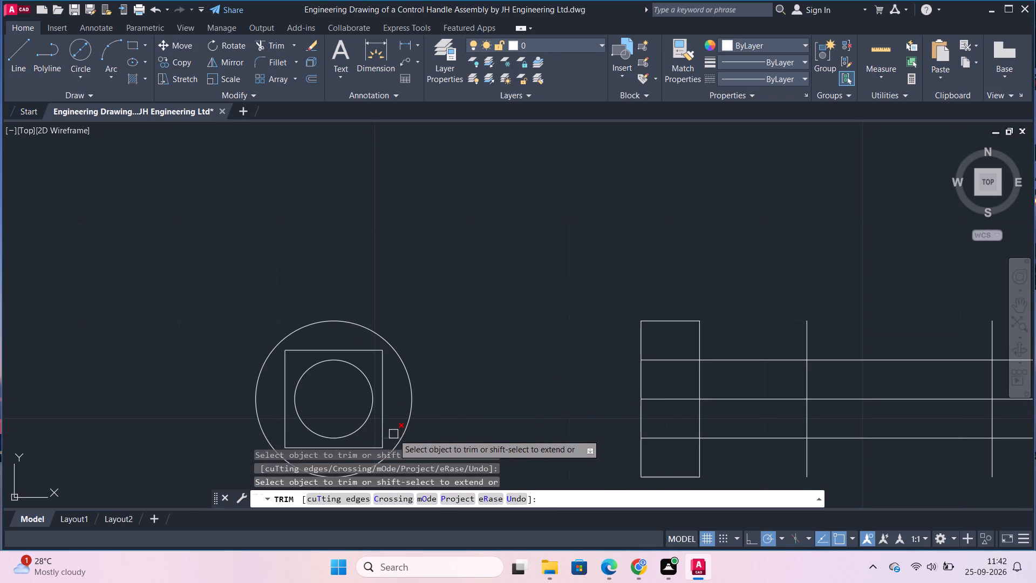
click(393, 434)
Trim the two 4 mm offset lines inside the 6 by 16 mm rectangle.
scroll(483, 402, down, 1)
middle_drag(413, 399, 358, 389)
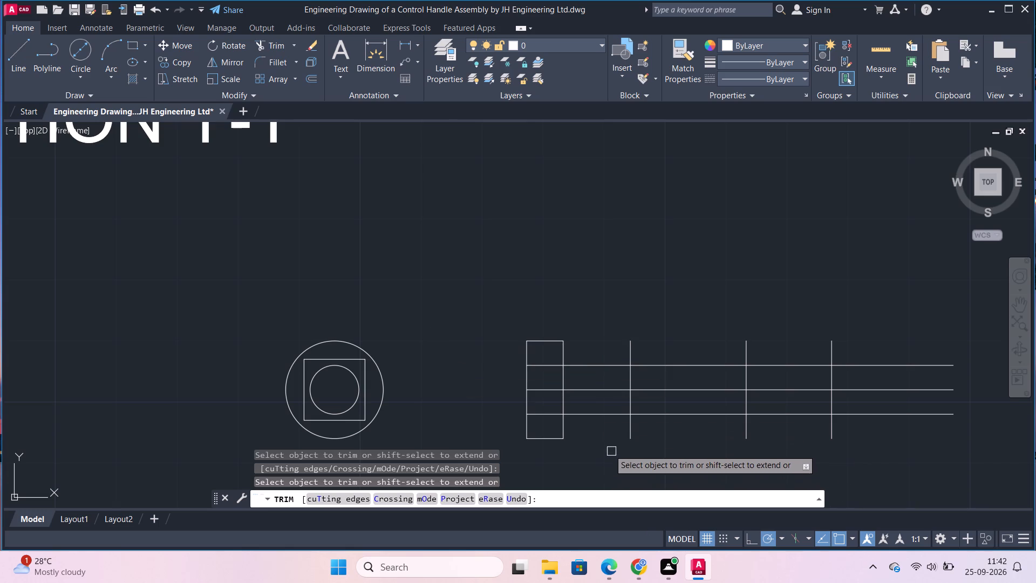
click(549, 416)
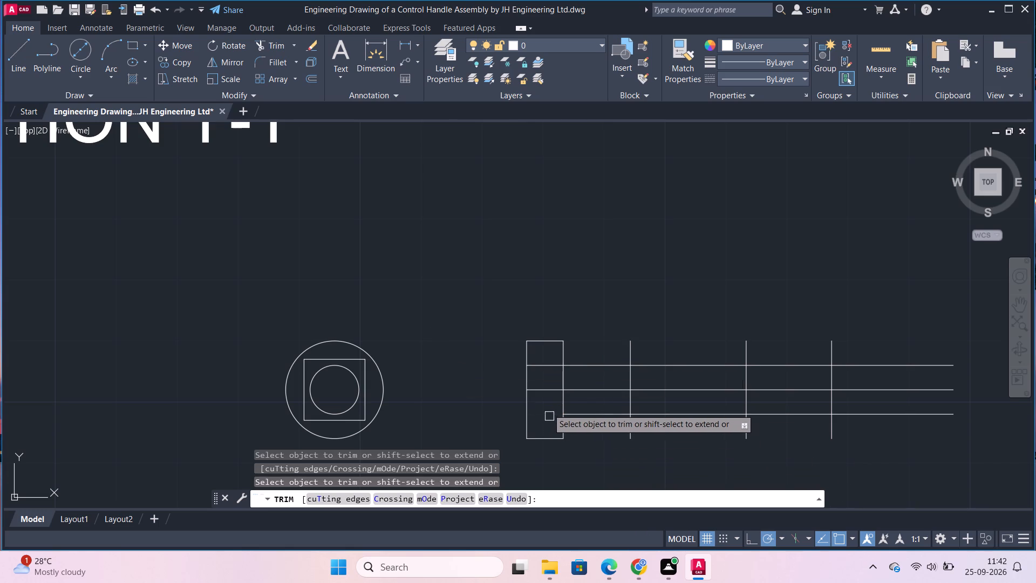
click(550, 362)
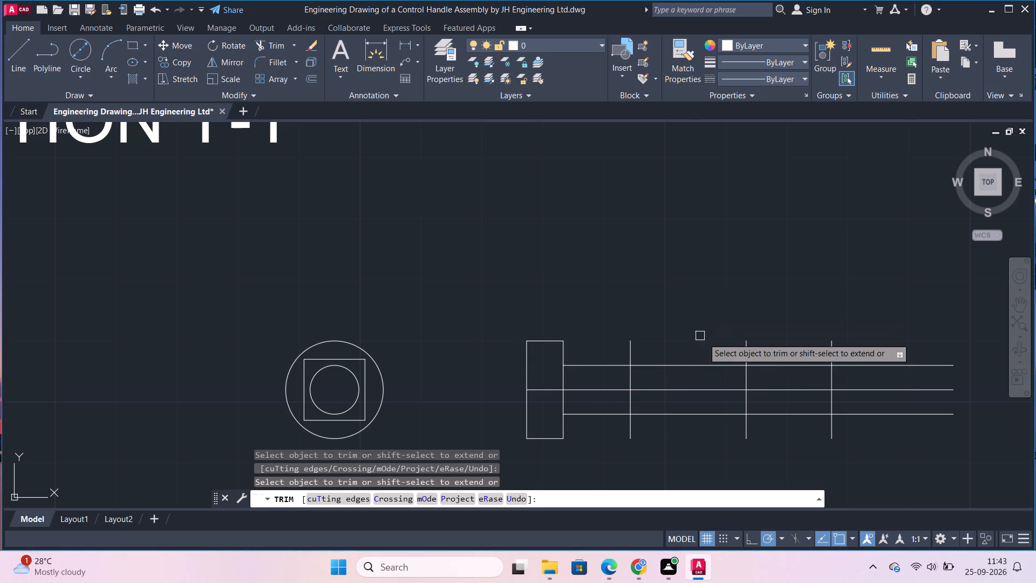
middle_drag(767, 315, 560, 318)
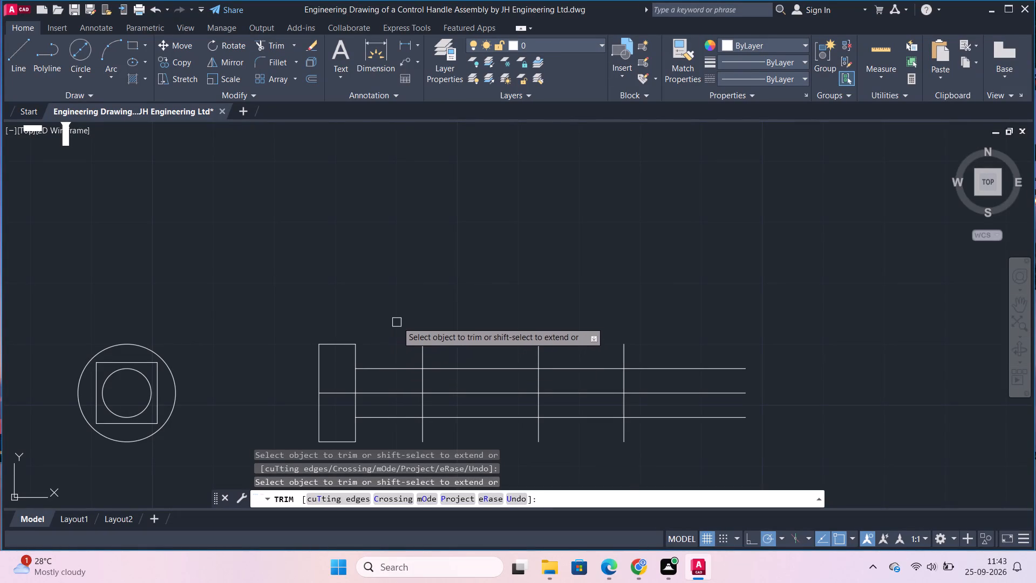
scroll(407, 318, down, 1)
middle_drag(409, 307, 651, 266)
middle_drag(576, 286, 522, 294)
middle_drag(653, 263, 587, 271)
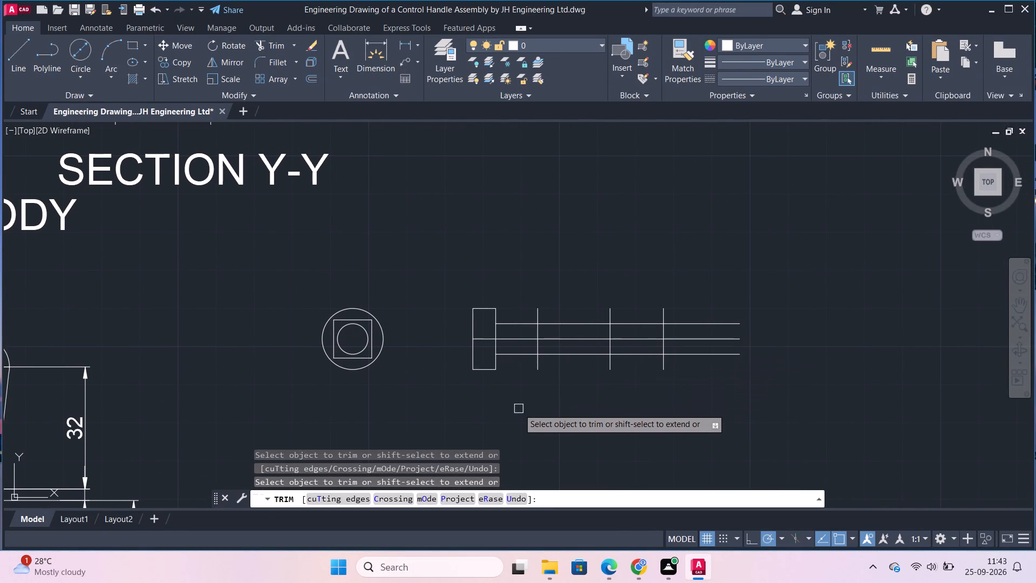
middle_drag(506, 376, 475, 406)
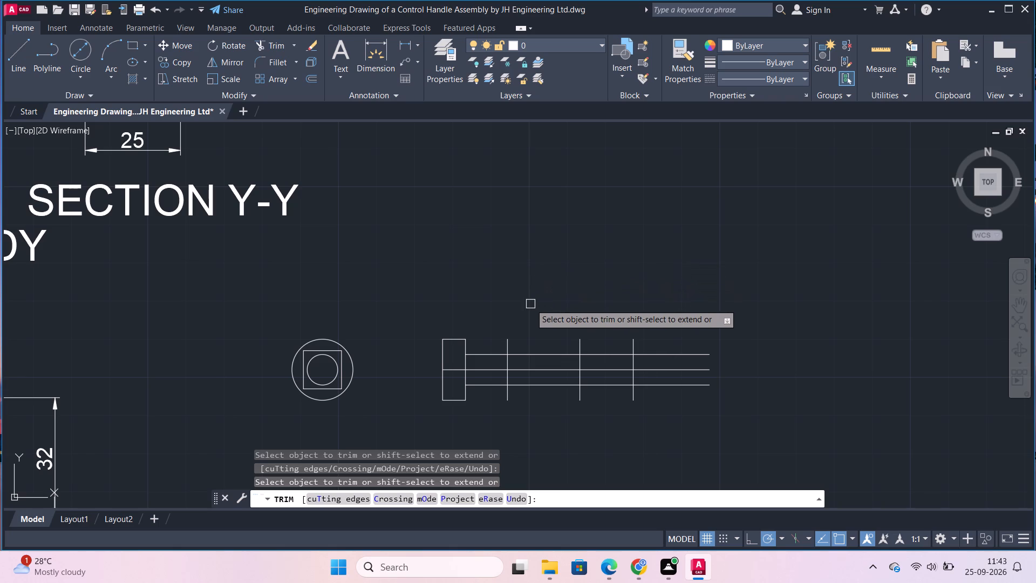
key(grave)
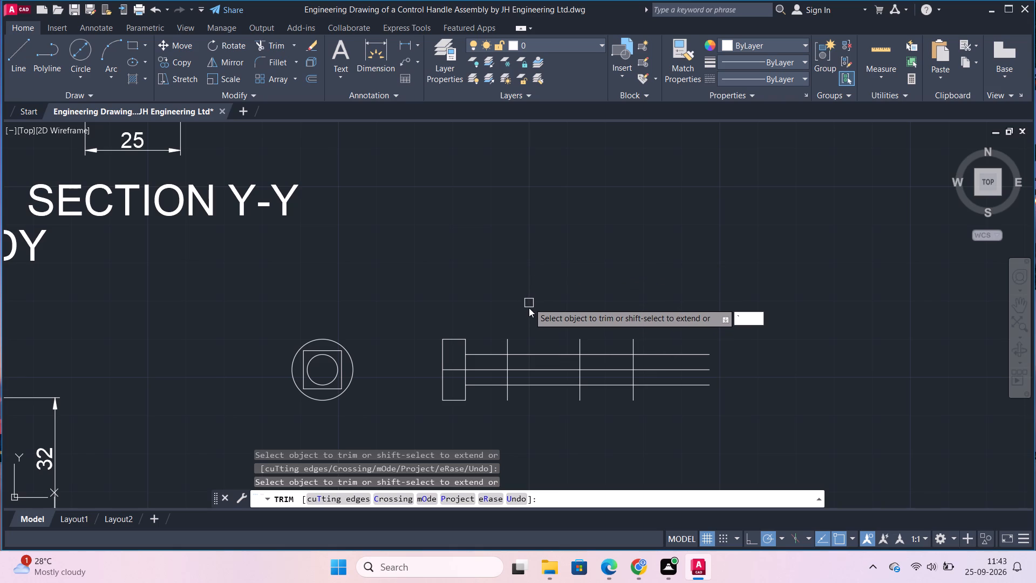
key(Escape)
Offset the side view's centre axis line by 5 mm above and 5 mm below.
key(o)
key(Return)
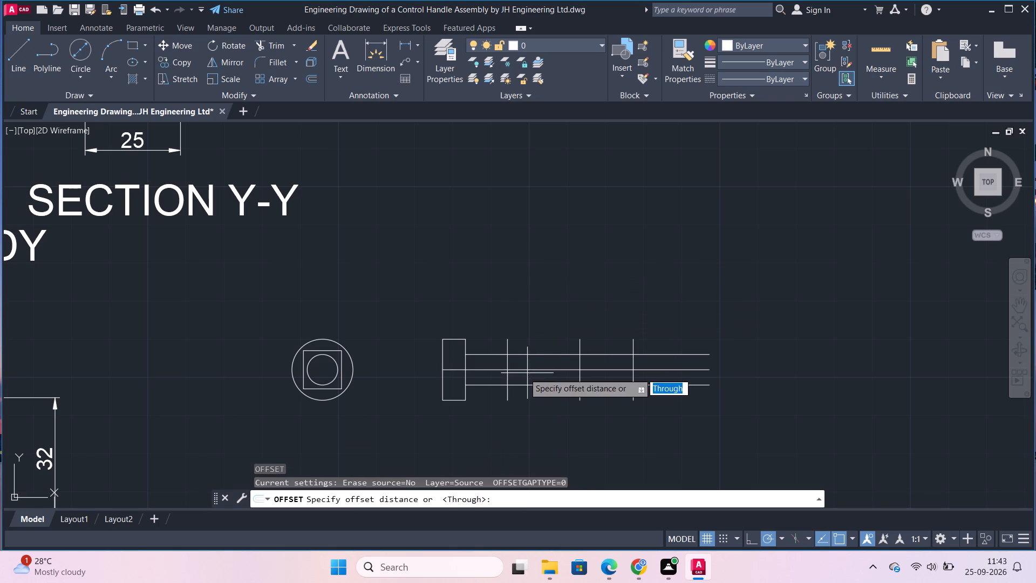
key(Return)
click(497, 370)
key(5)
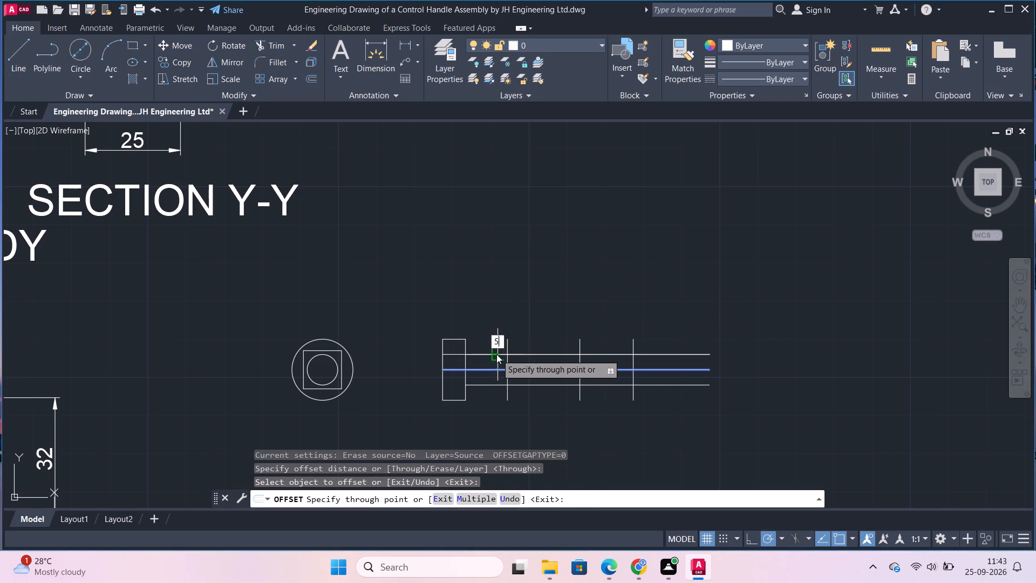
key(Return)
click(495, 371)
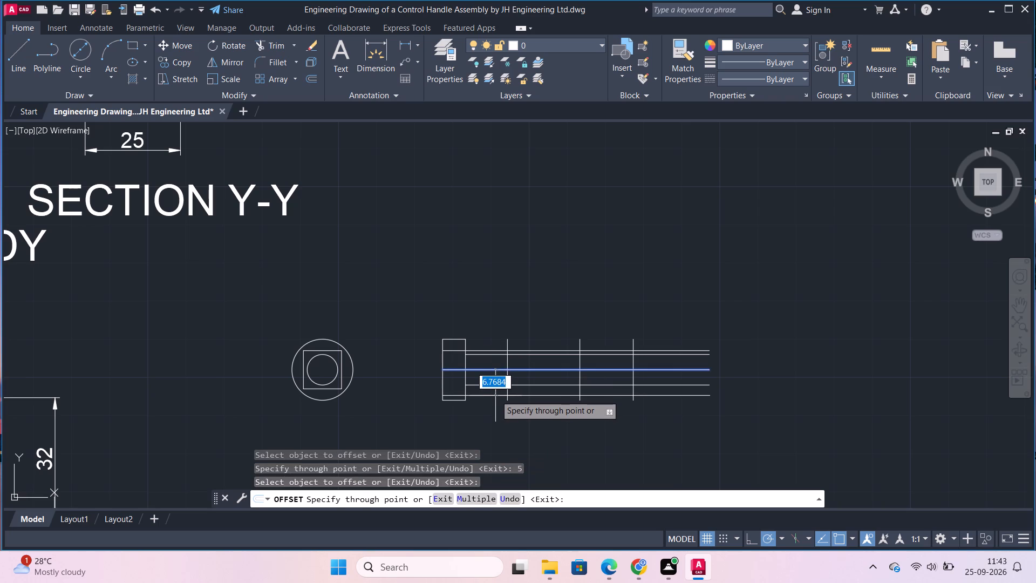
key(5)
key(Return)
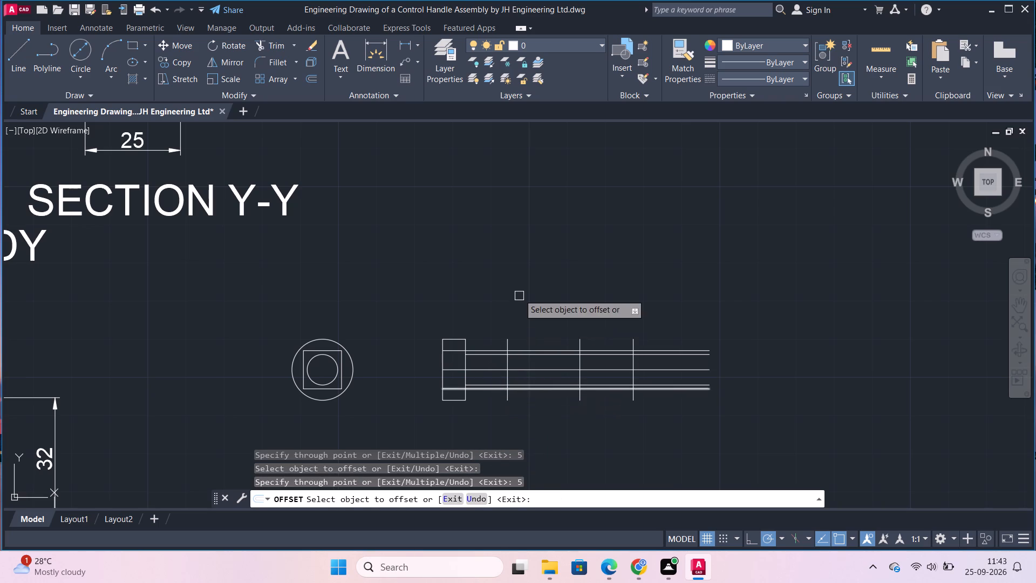
scroll(519, 289, up, 1)
key(Escape)
Trim the two 5 mm offset lines inside the 6 by 16 mm rectangle.
text(TR)
key(Return)
click(415, 390)
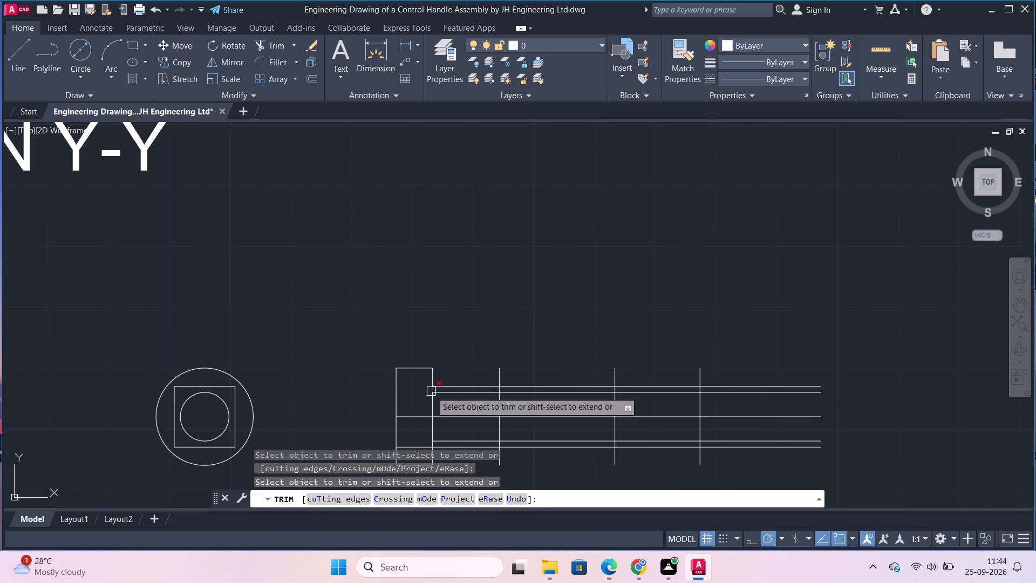
scroll(417, 424, down, 2)
click(417, 435)
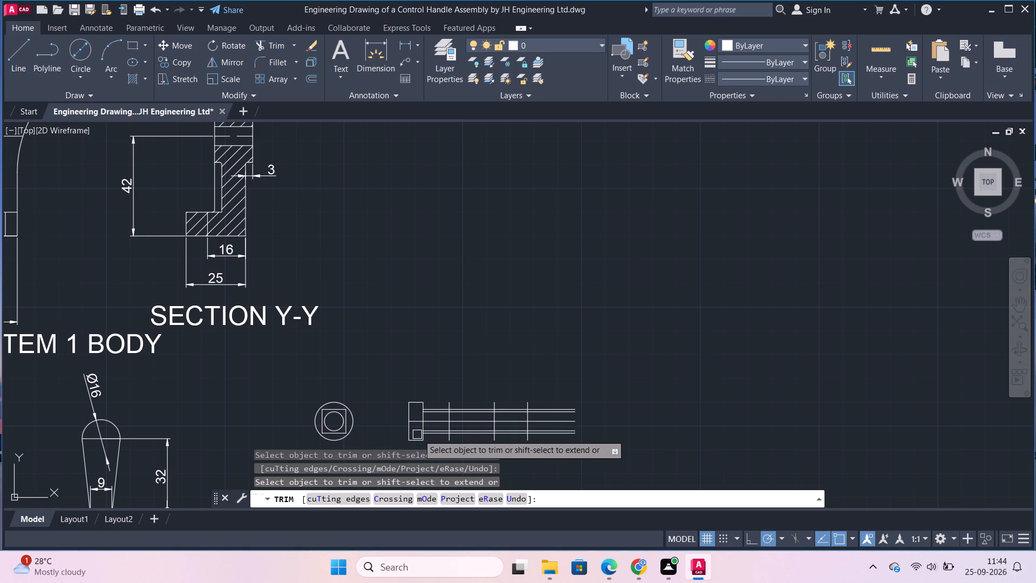
Trim both 5 mm offset lines beyond the first vertical line, 11 mm from the rectangle's right edge.
scroll(452, 429, up, 3)
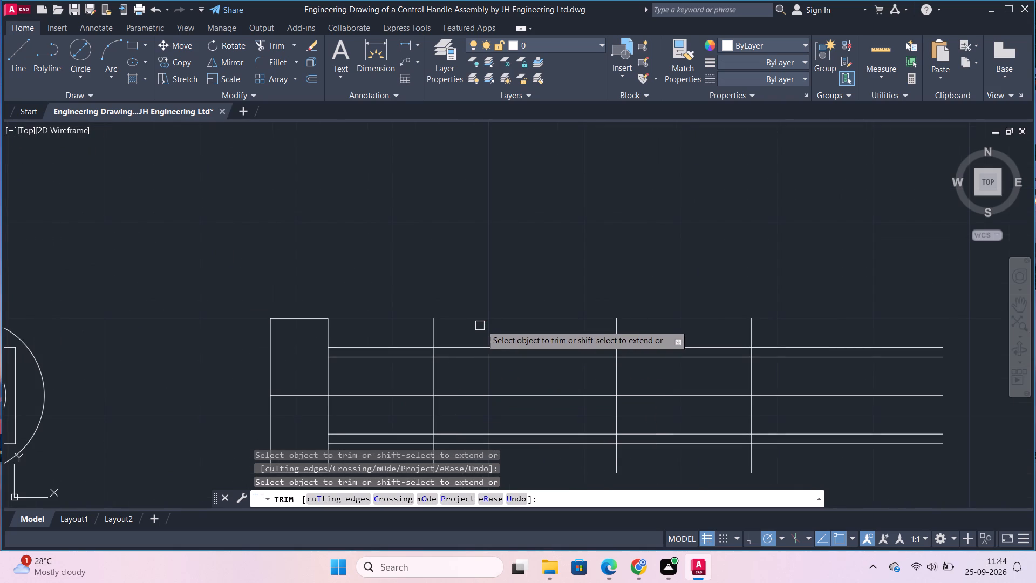
click(449, 344)
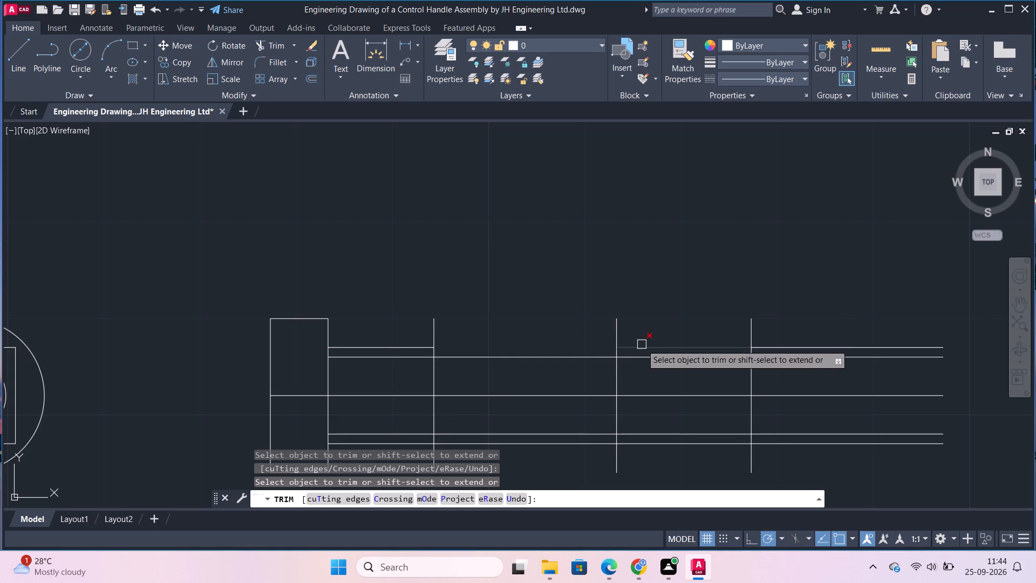
click(642, 344)
click(789, 343)
scroll(495, 396, down, 1)
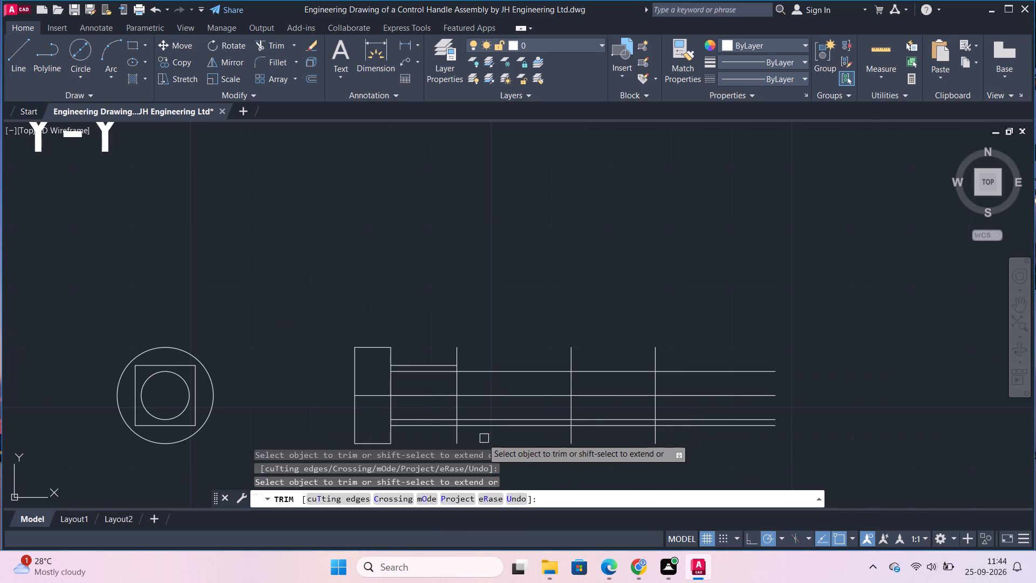
click(464, 426)
click(605, 428)
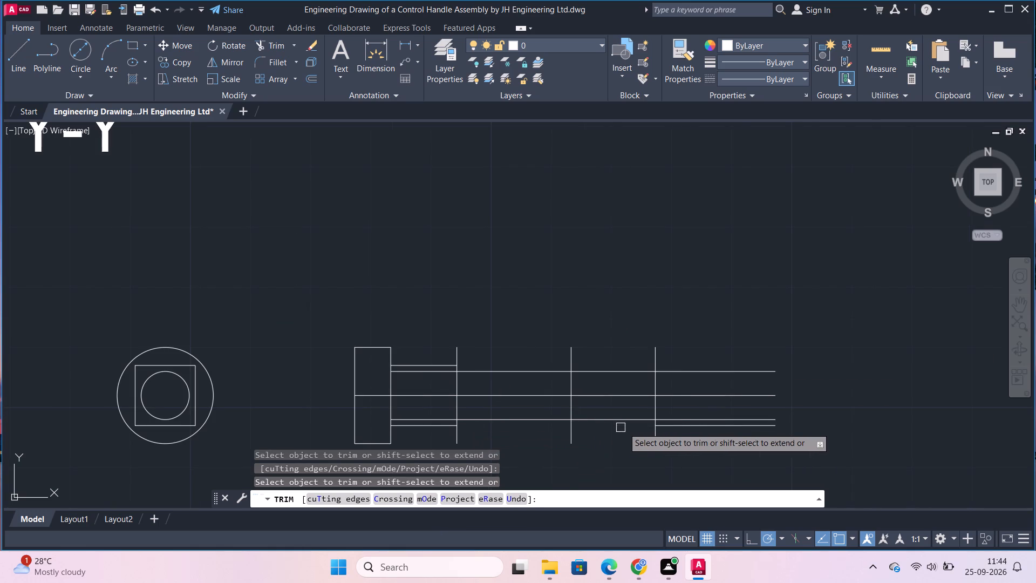
click(673, 428)
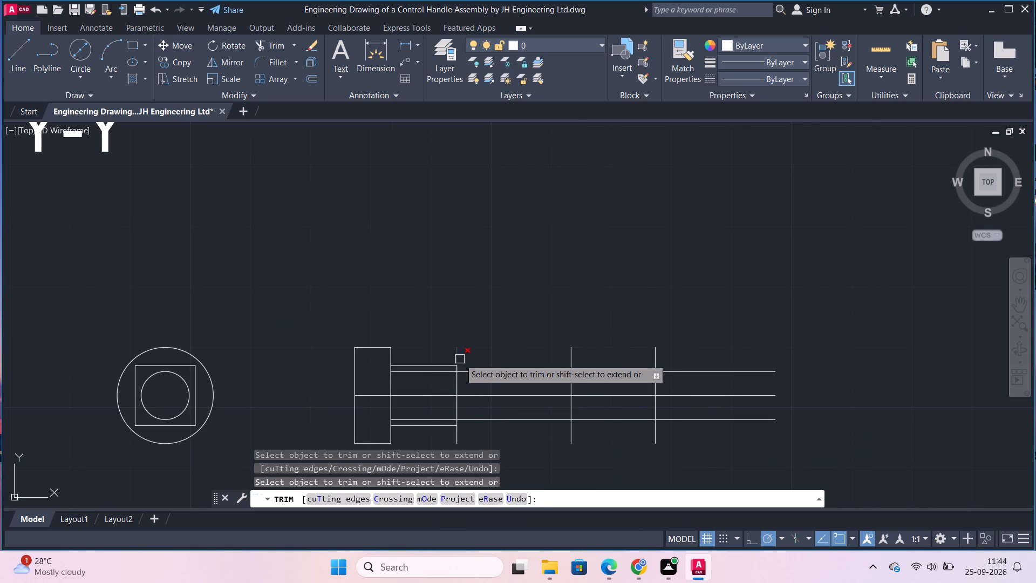
Trim the ends of the first vertical line above and below the two 5 mm offset lines.
click(460, 359)
click(460, 431)
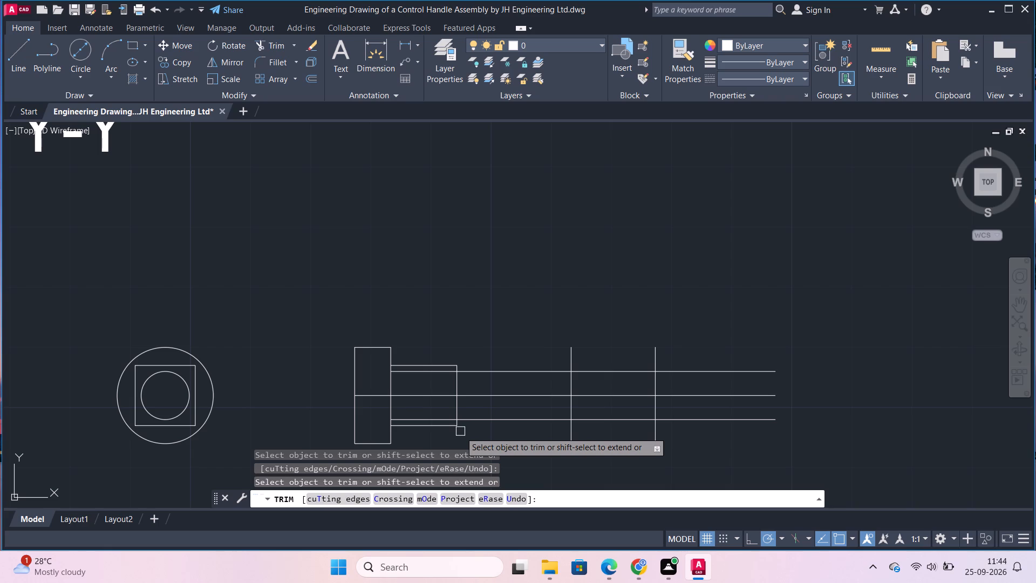
Trim the axis, both 4 mm offset lines and the upper stub at the last vertical line, plus both protruding ends of the middle vertical line.
scroll(459, 428, up, 1)
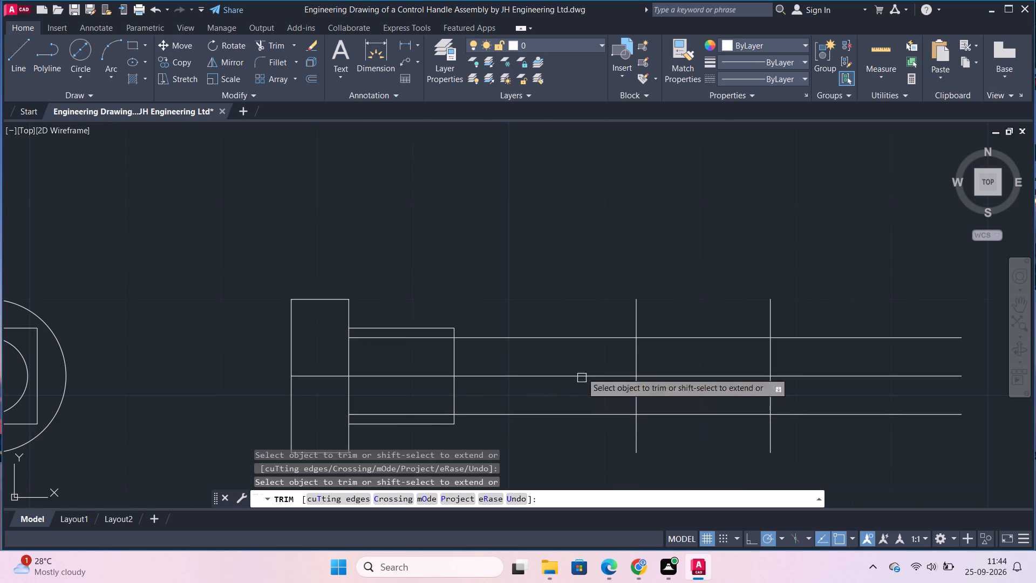
click(834, 411)
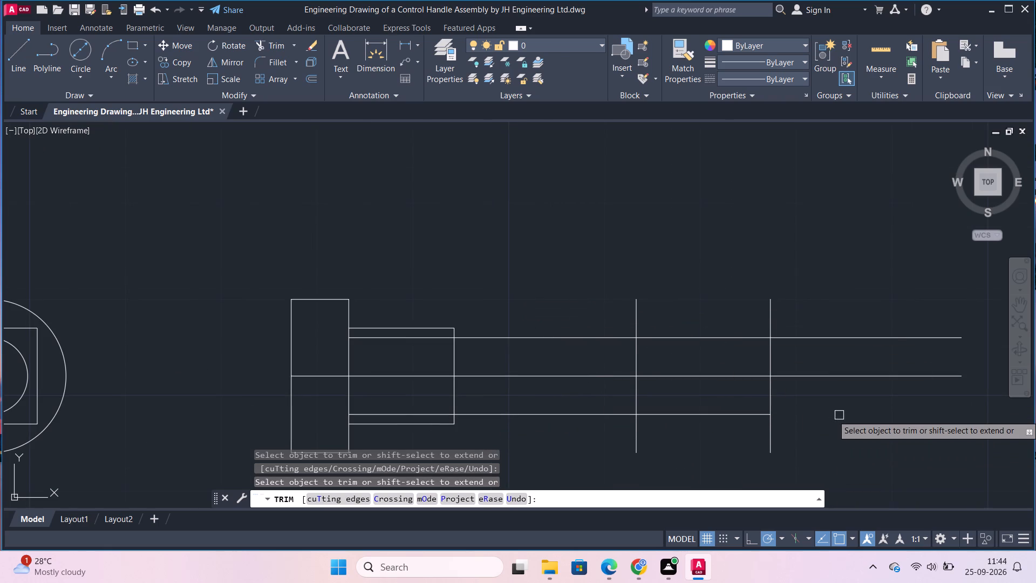
drag(840, 424, 717, 249)
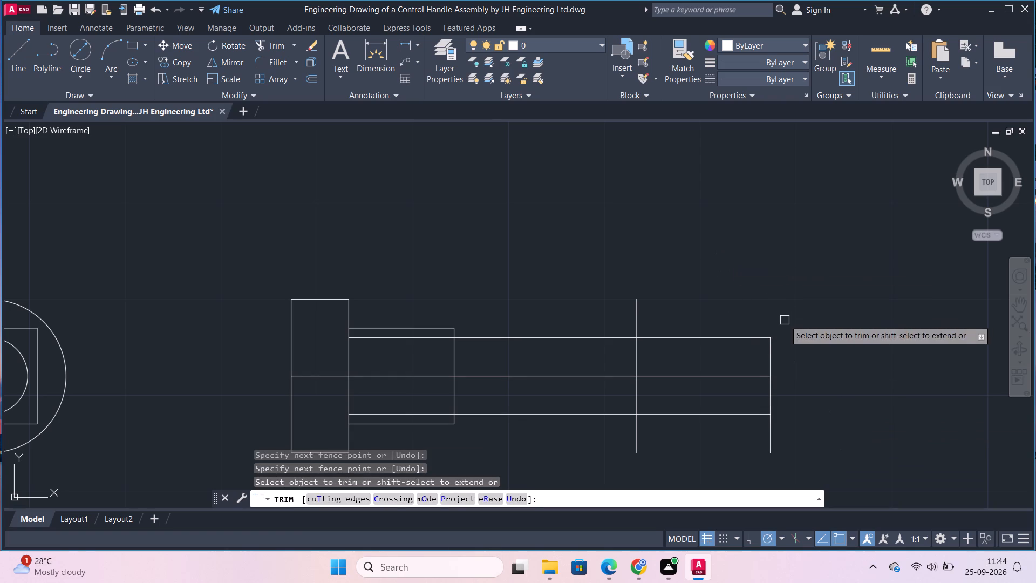
click(638, 326)
click(638, 440)
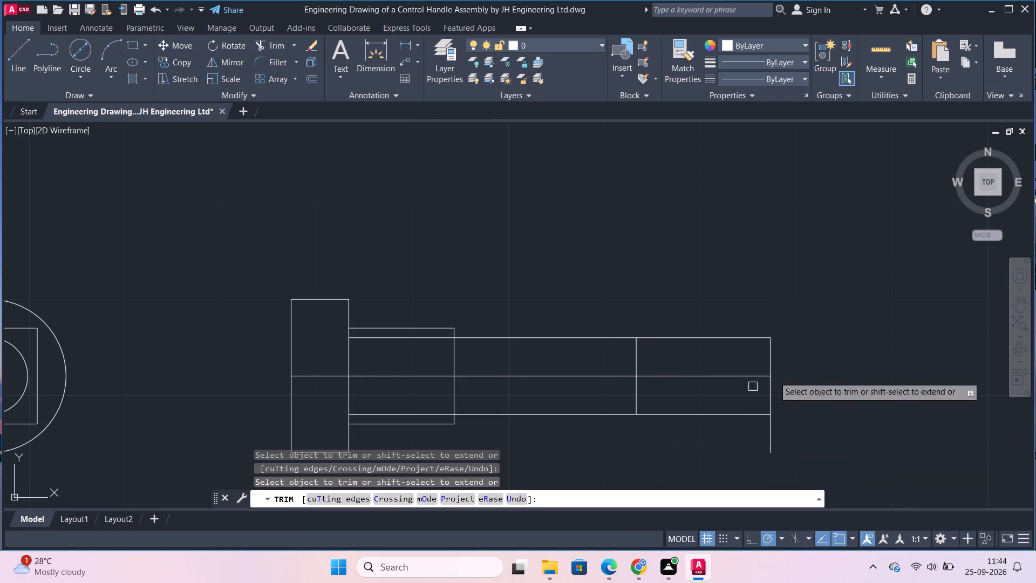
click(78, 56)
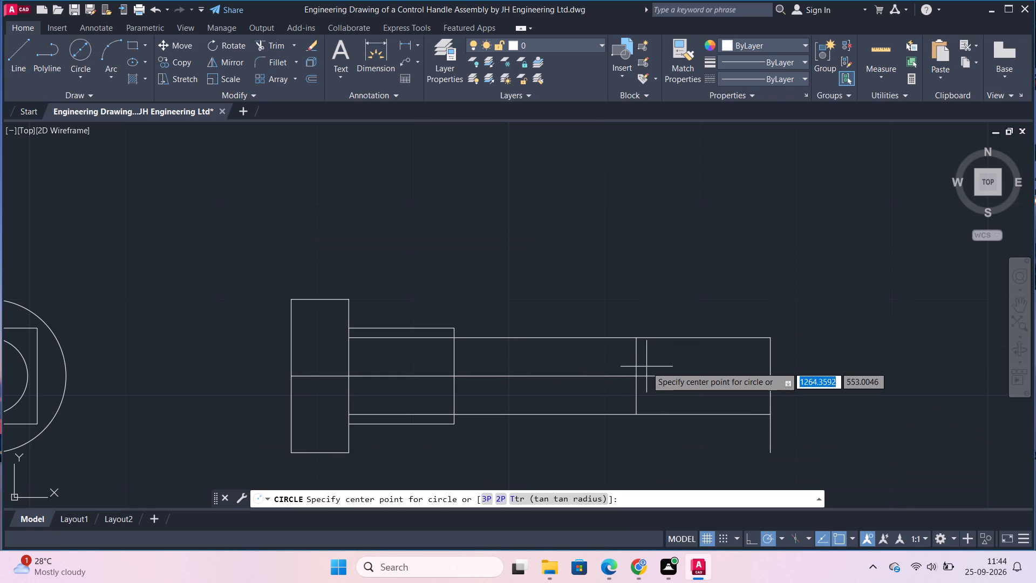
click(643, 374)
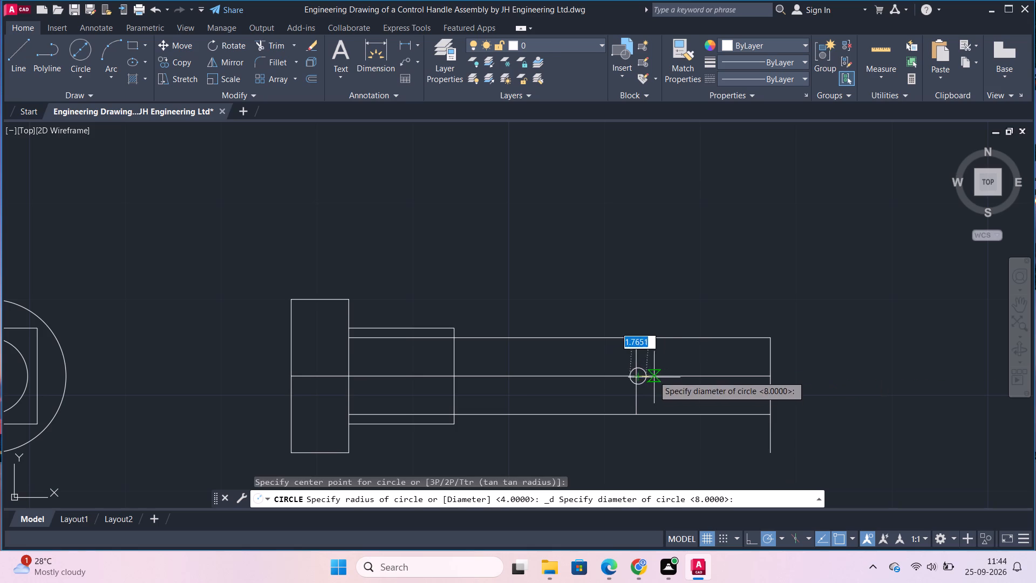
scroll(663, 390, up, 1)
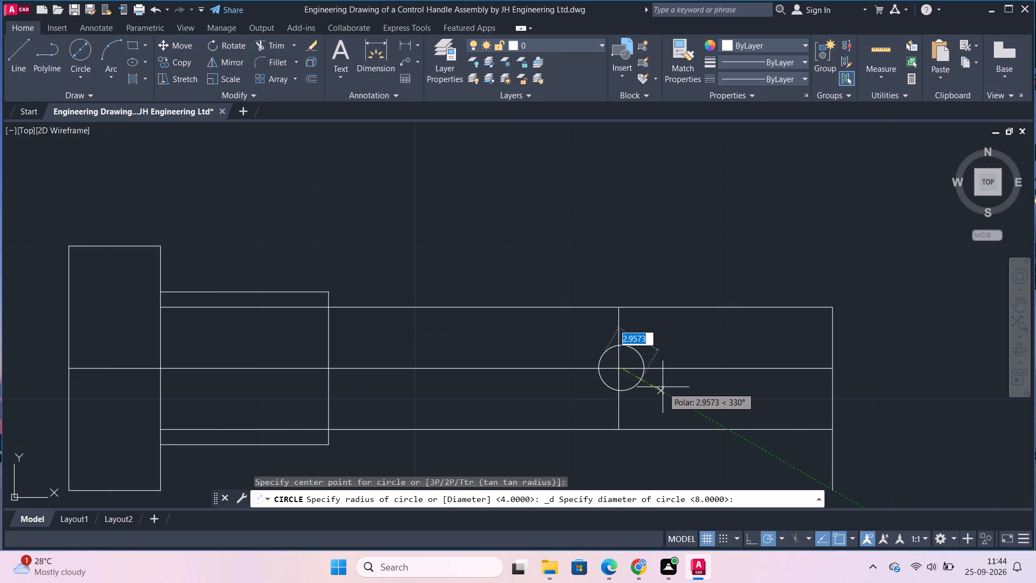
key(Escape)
Reduce the AutoSnap marker size in the drafting options.
right_click(630, 238)
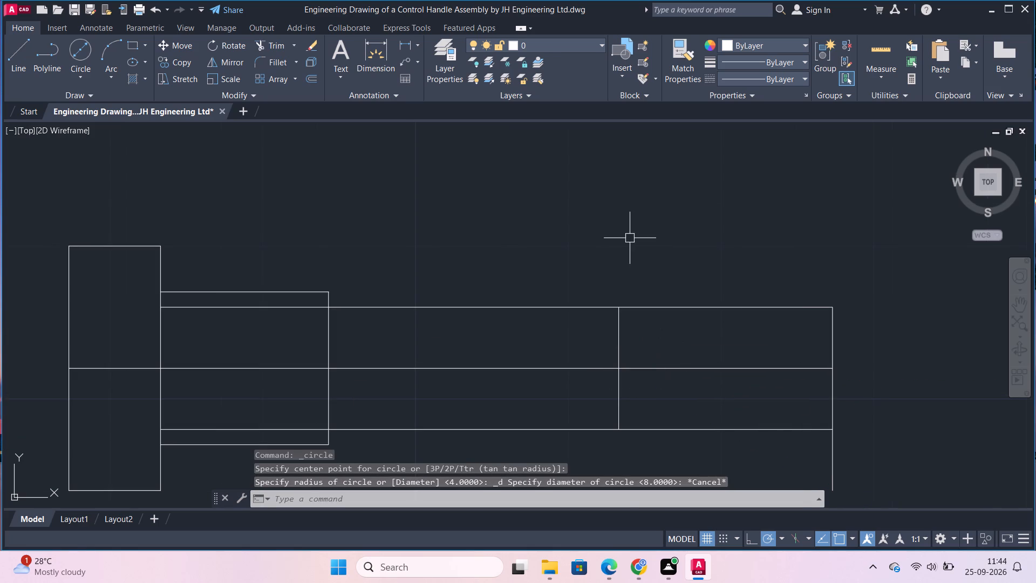
click(659, 499)
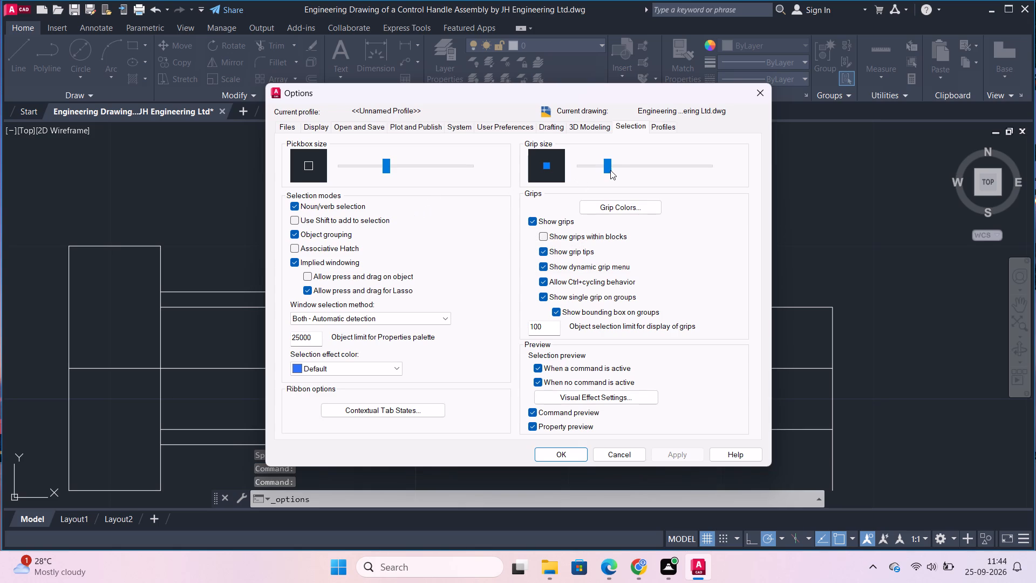
click(582, 126)
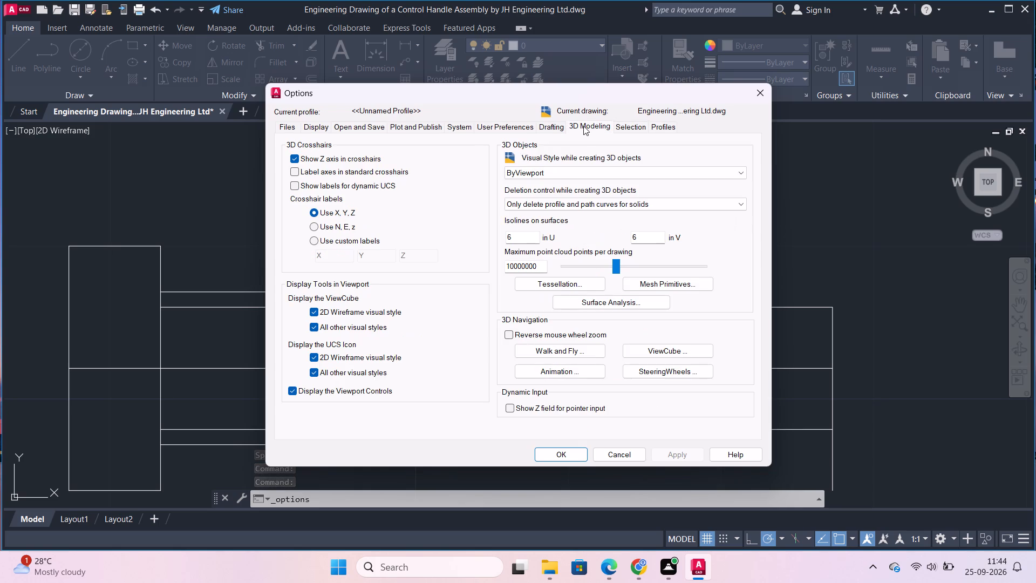
click(539, 131)
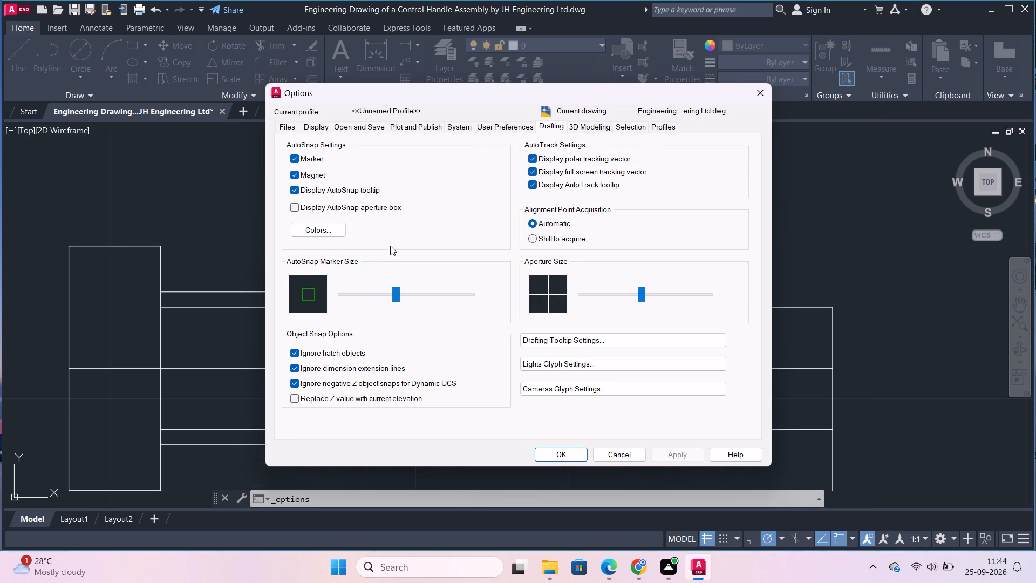
drag(398, 301, 380, 301)
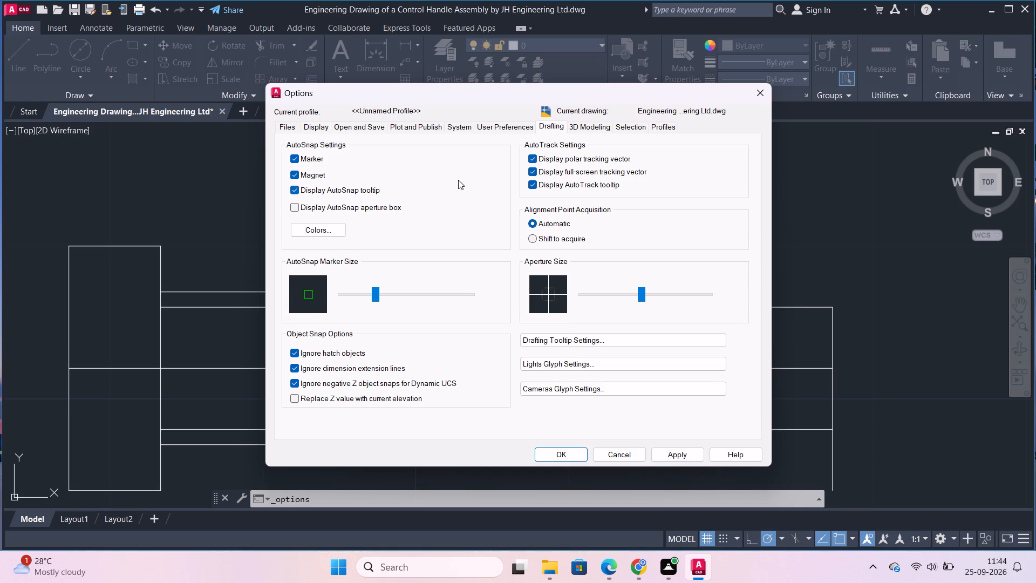
Reduce the aperture size in the drafting options and apply the option changes.
click(461, 127)
click(352, 128)
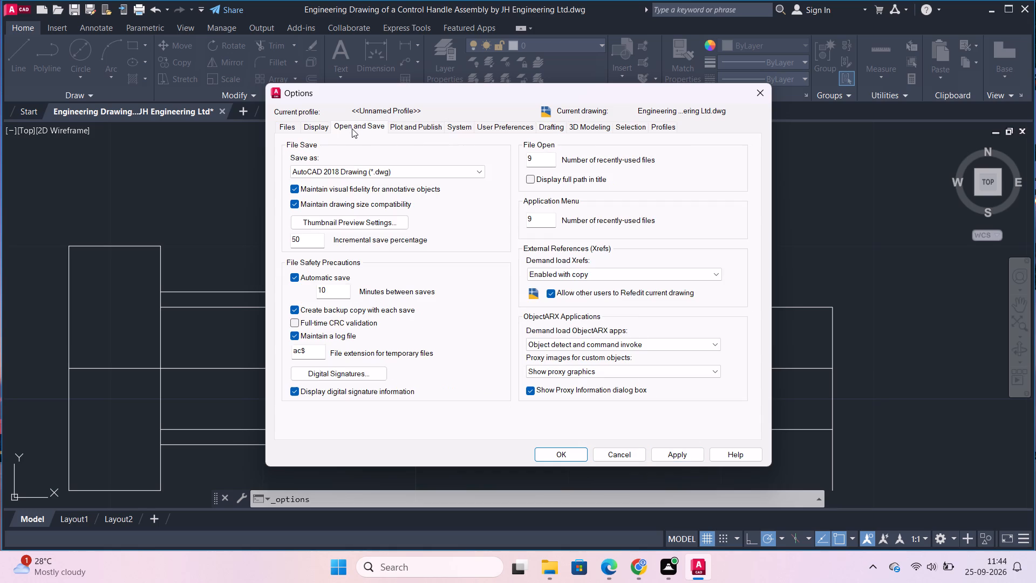
click(311, 128)
click(494, 123)
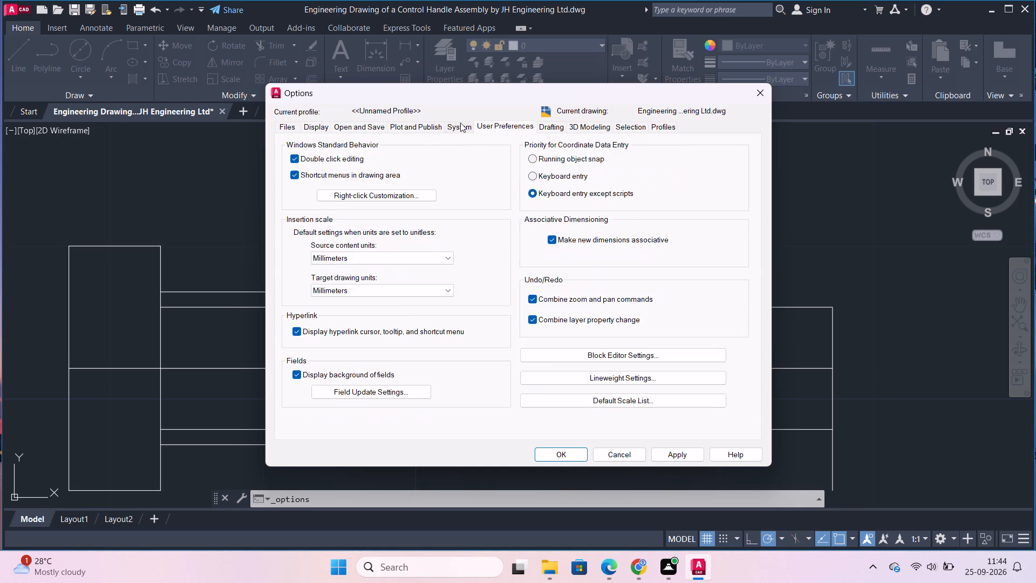
click(453, 123)
click(569, 131)
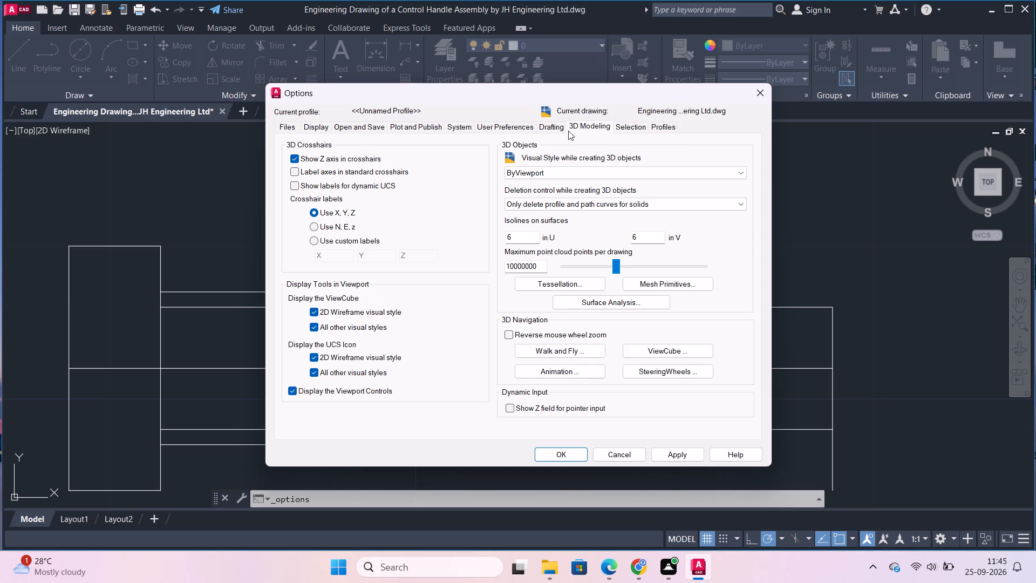
click(552, 129)
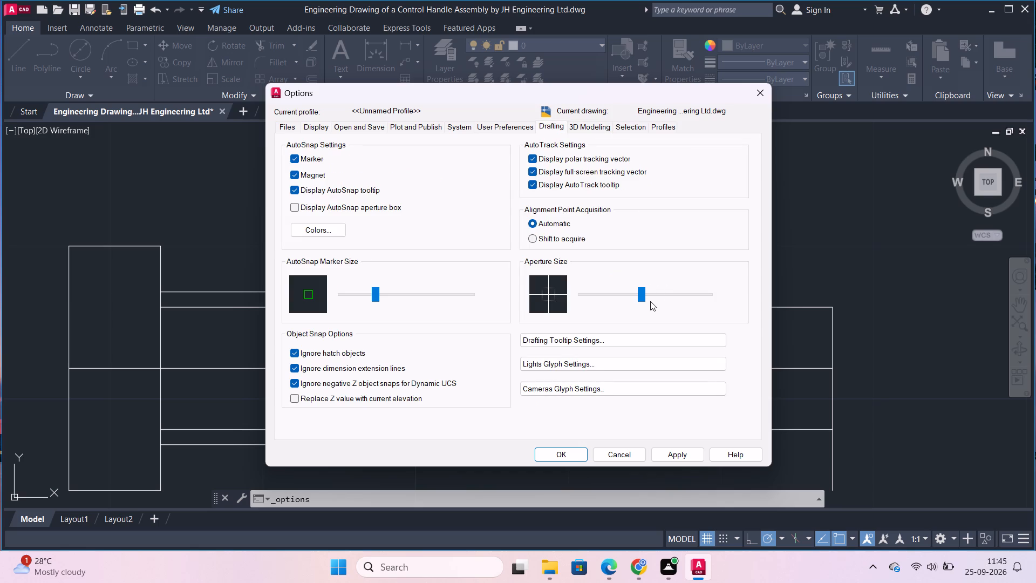
drag(638, 296, 596, 296)
drag(596, 296, 601, 296)
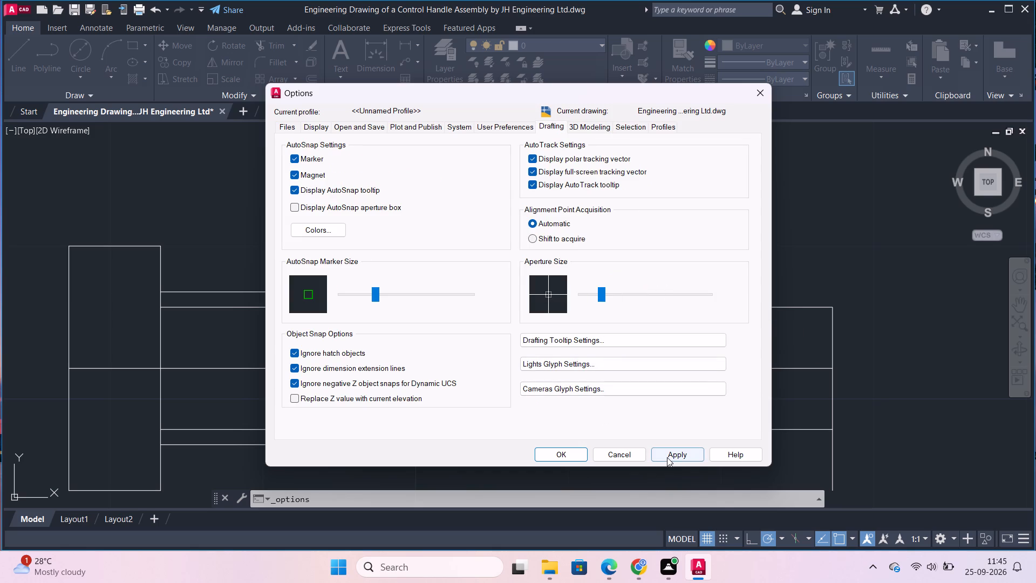
click(667, 457)
click(576, 456)
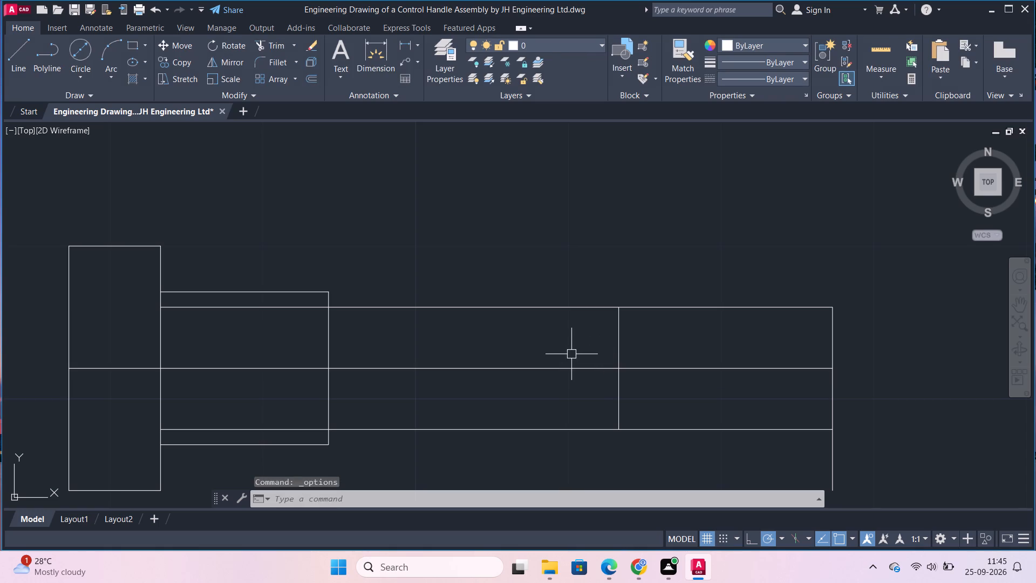
Draw a 2 mm diameter circle centred where the middle vertical line crosses the shank's axis.
click(74, 66)
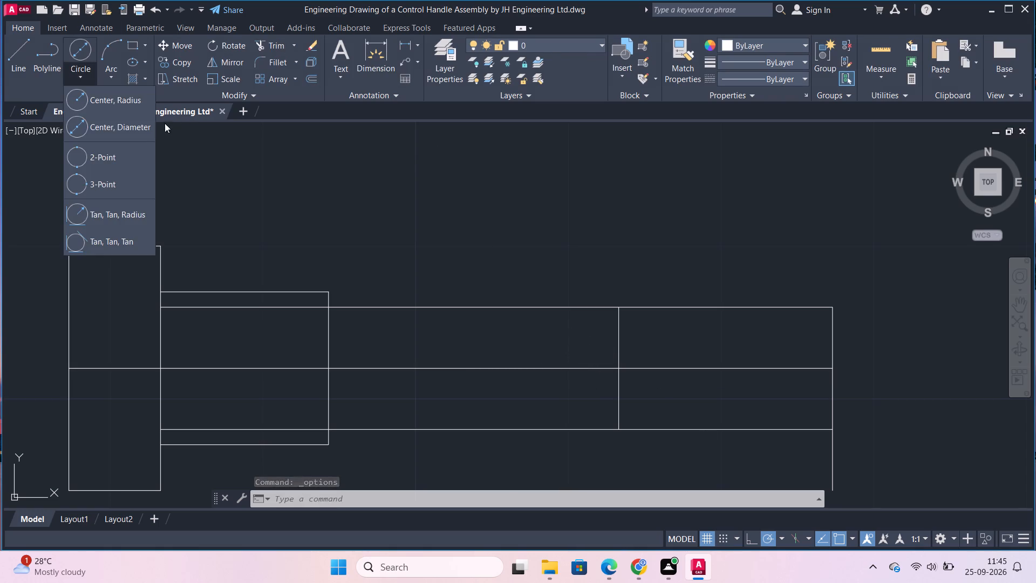
click(137, 130)
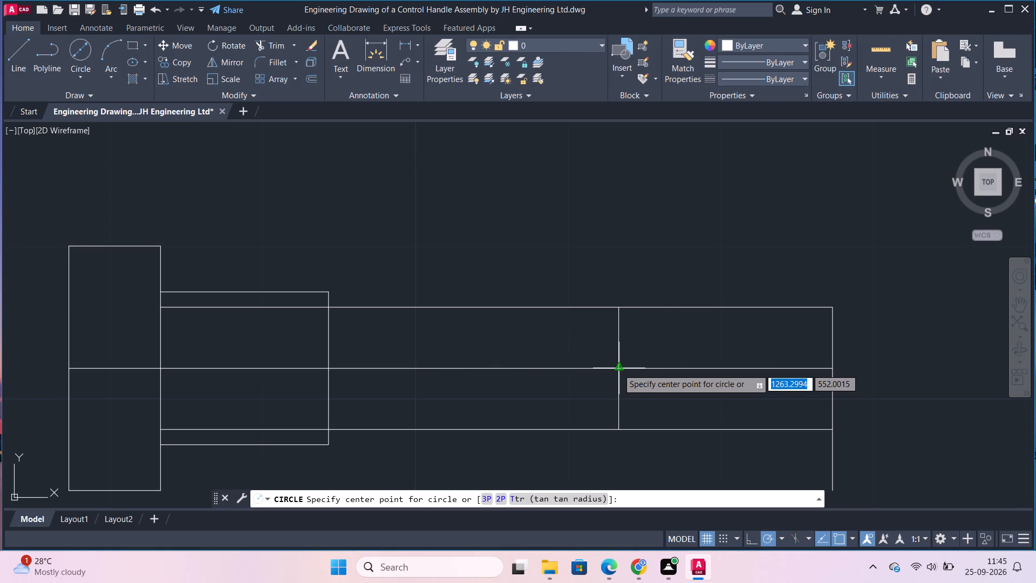
click(618, 369)
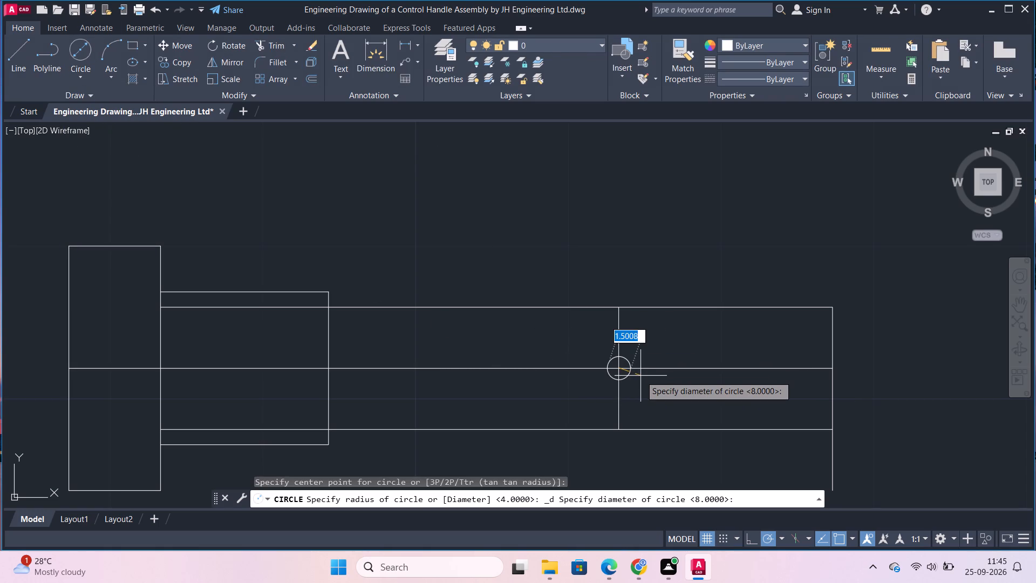
key(d)
key(Return)
key(2)
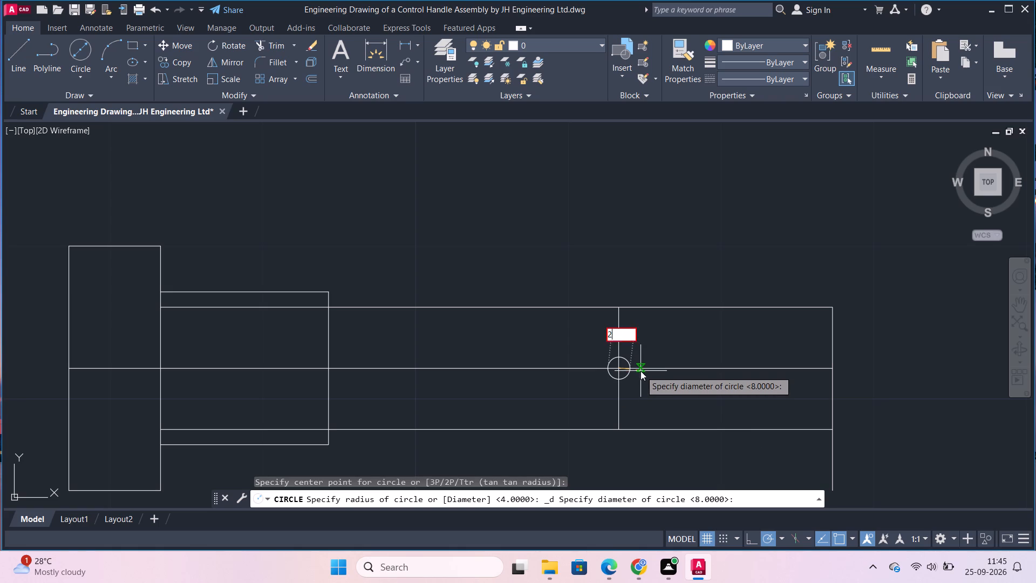
key(Return)
Trim the lower stub of the shank's end line and both 4 mm offset lines inside the thicker section next to the head.
scroll(681, 327, down, 1)
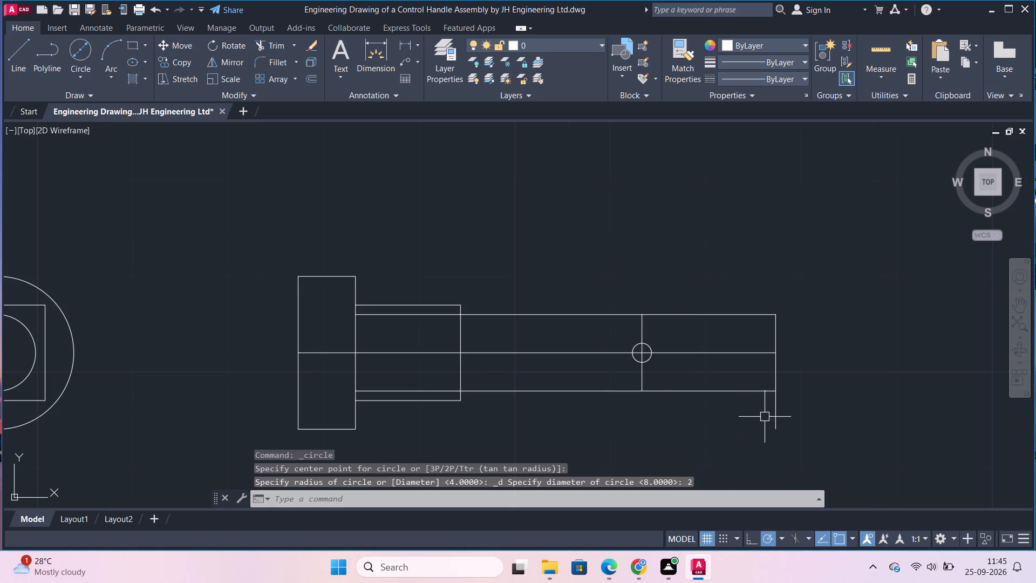
text(TR)
key(Return)
click(778, 410)
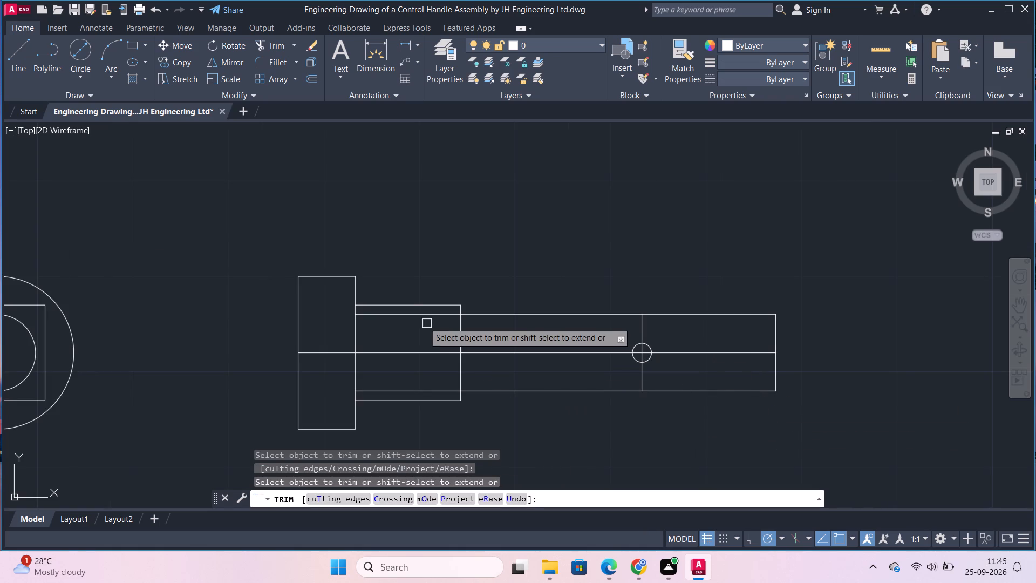
click(406, 314)
click(428, 390)
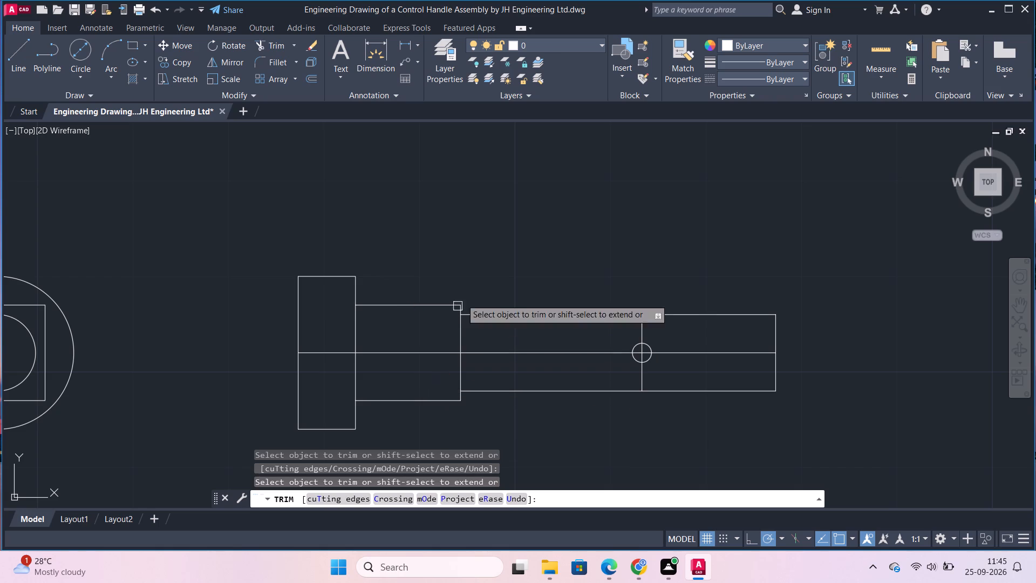
Draw two crossing diagonal lines between the opposite corners of the 11 by 10 mm section next to the head.
click(15, 45)
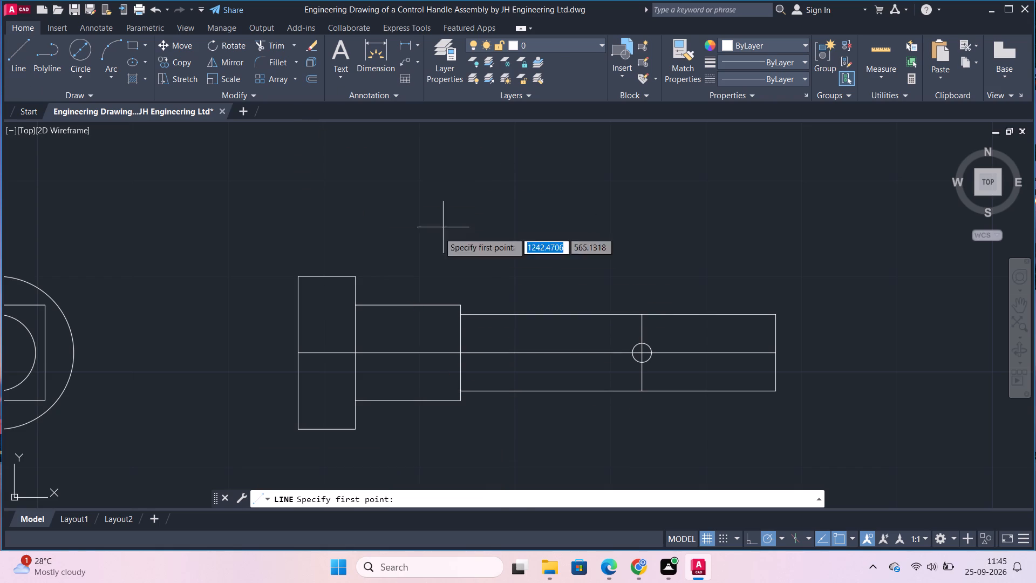
scroll(359, 306, up, 1)
click(353, 306)
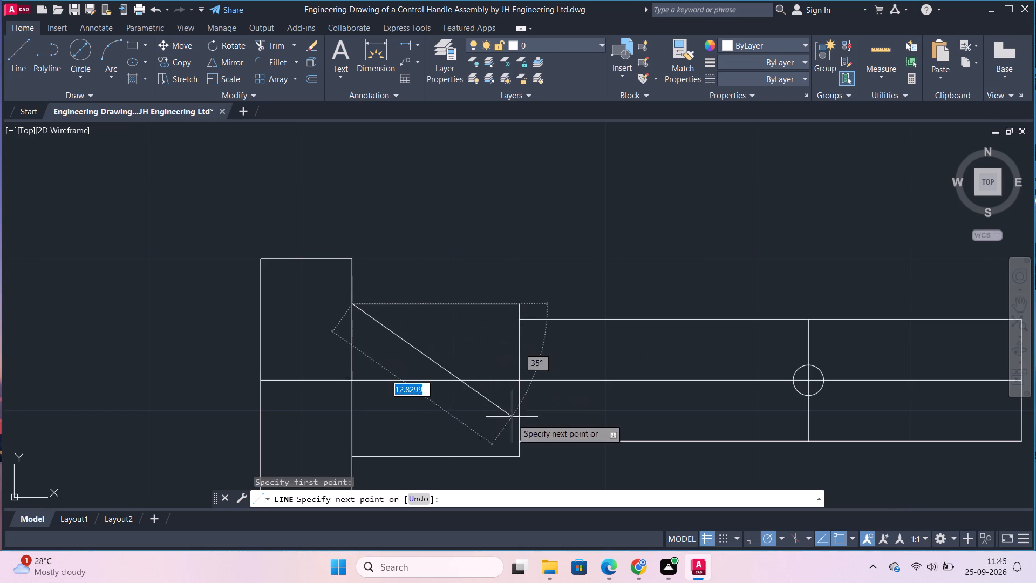
click(519, 456)
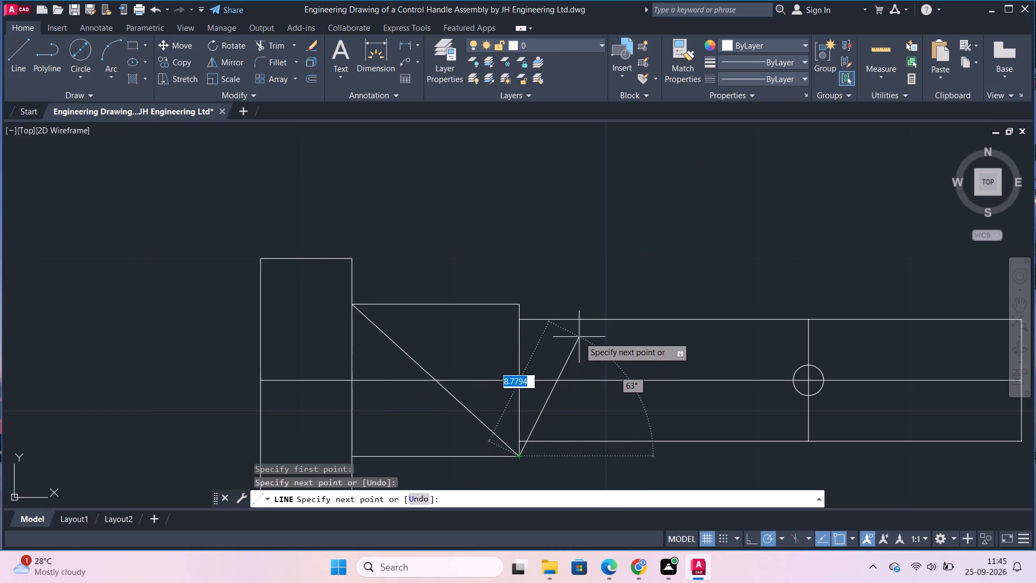
key(Escape)
key(space)
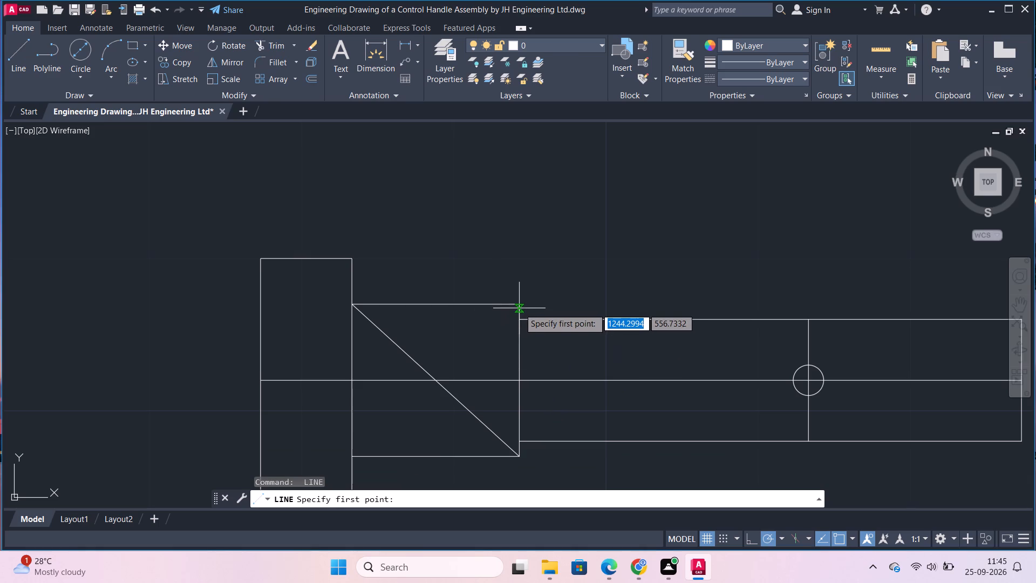
middle_drag(589, 275, 701, 172)
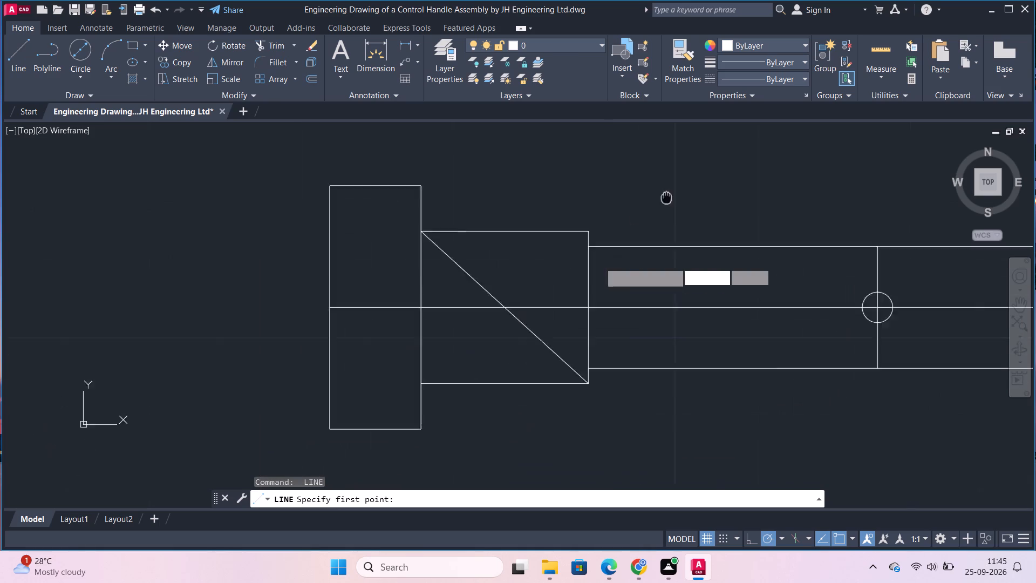
scroll(707, 208, up, 1)
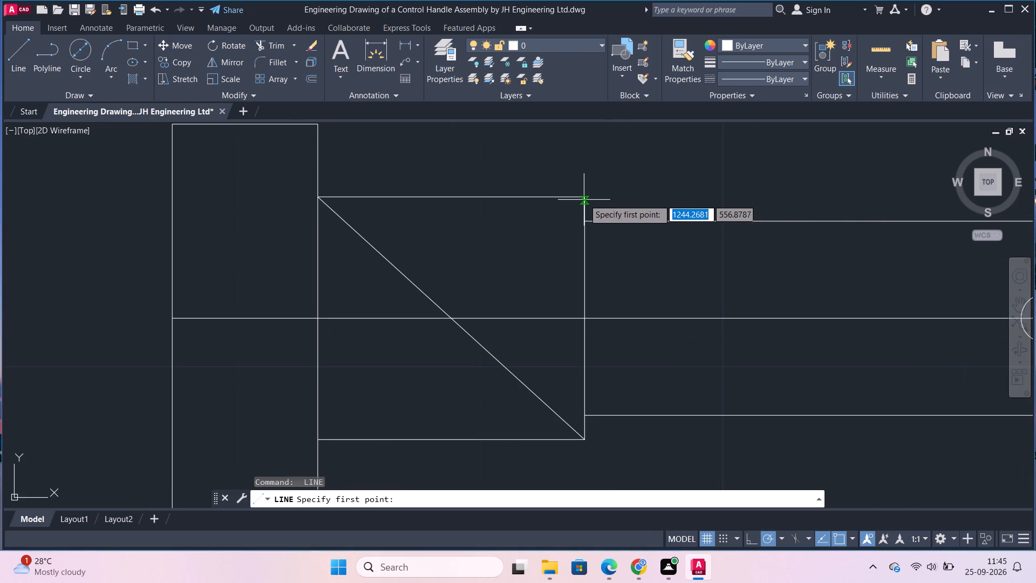
click(583, 199)
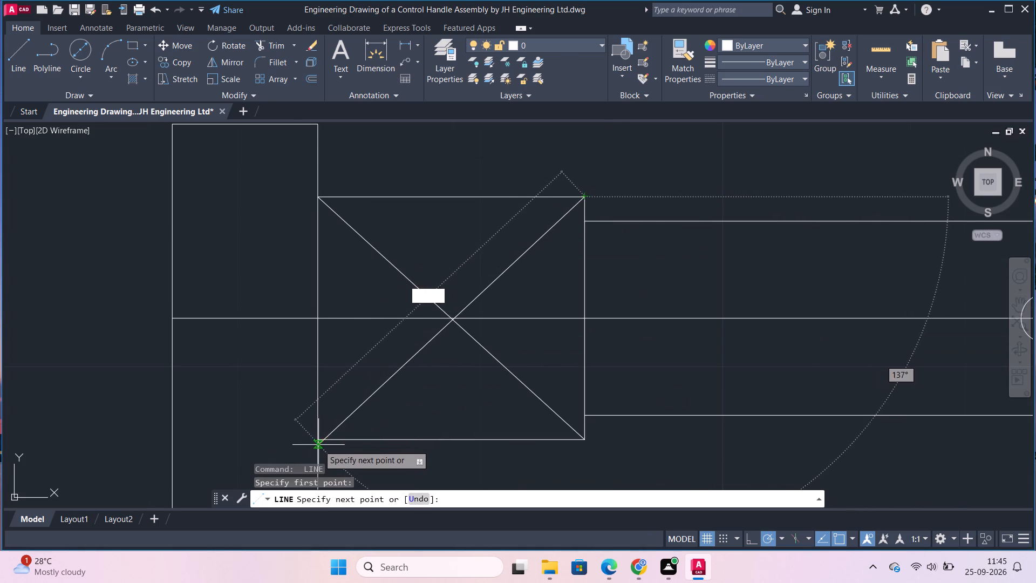
click(318, 438)
scroll(445, 310, down, 2)
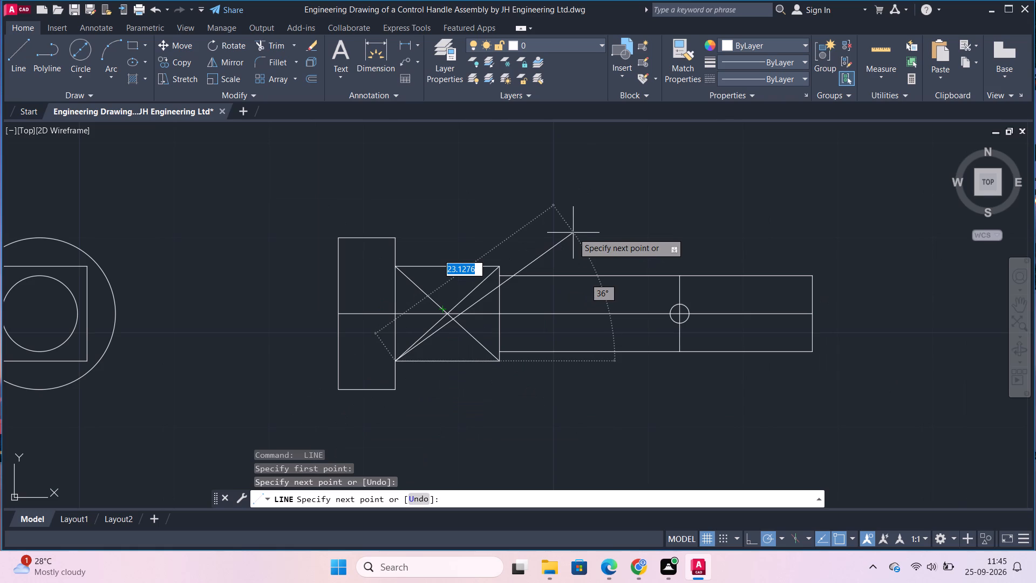
Change the linetype of the side view's full-length horizontal axis line to the dashed ACAD linetype.
key(Escape)
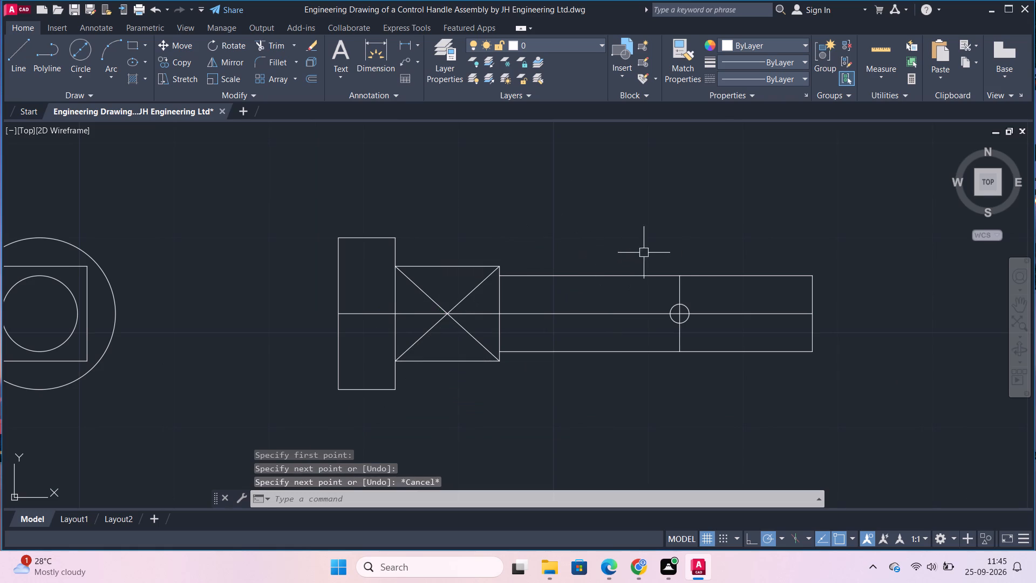
click(540, 315)
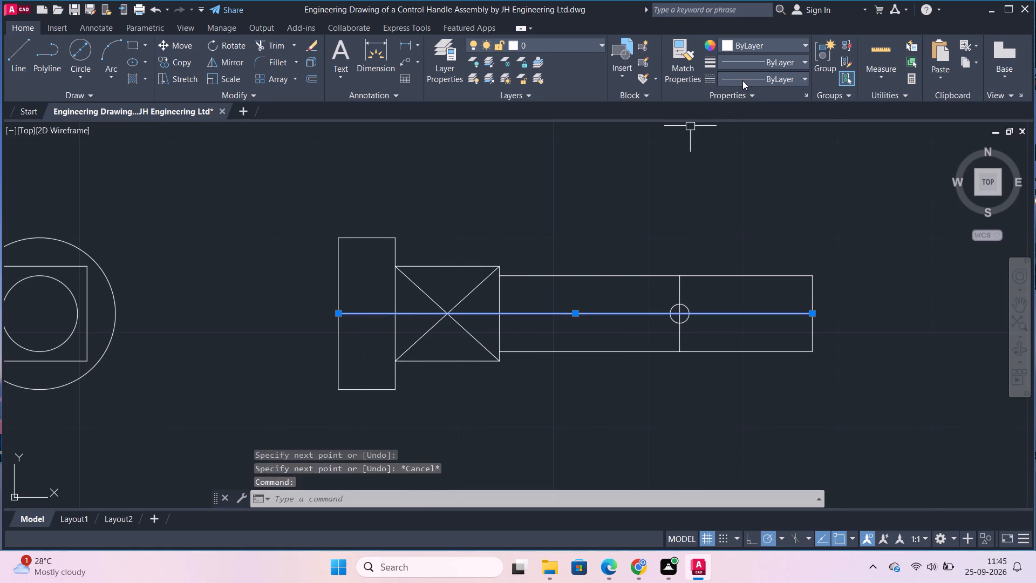
click(745, 80)
click(801, 130)
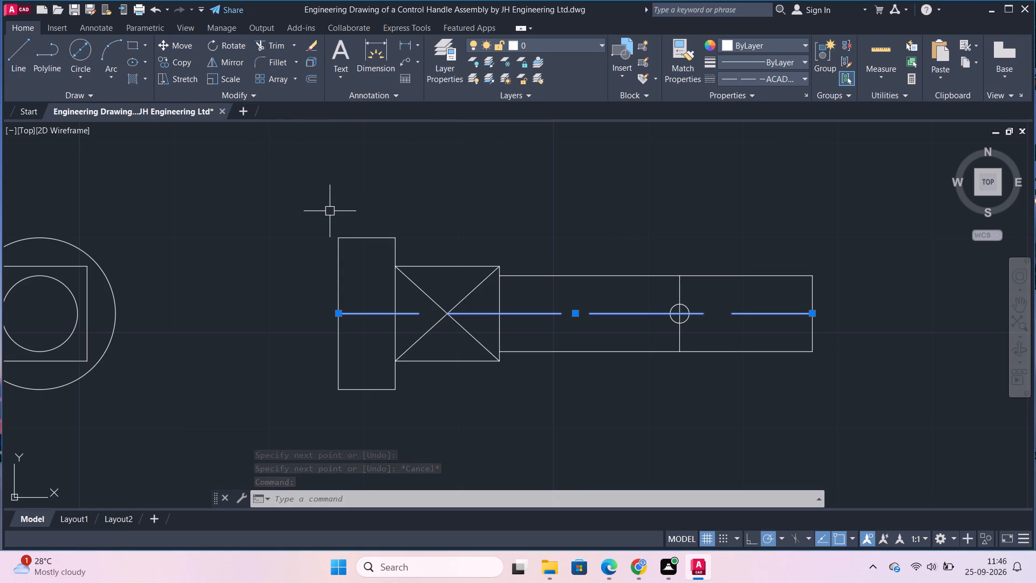
key(Escape)
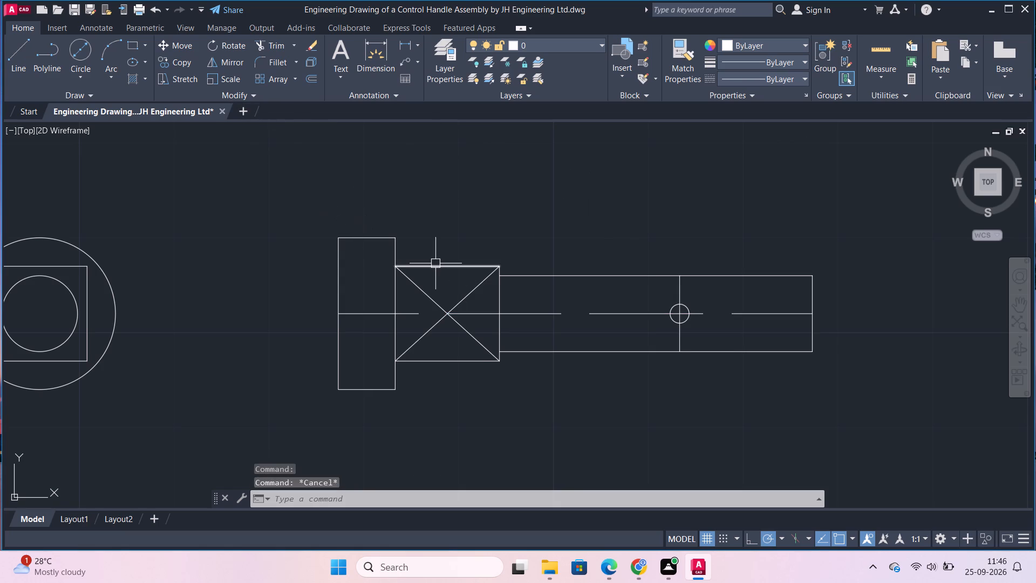
Fillet both outer corners of the head in the side view with a 2 mm radius, using the Multiple option.
key(f)
key(Return)
key(r)
key(Return)
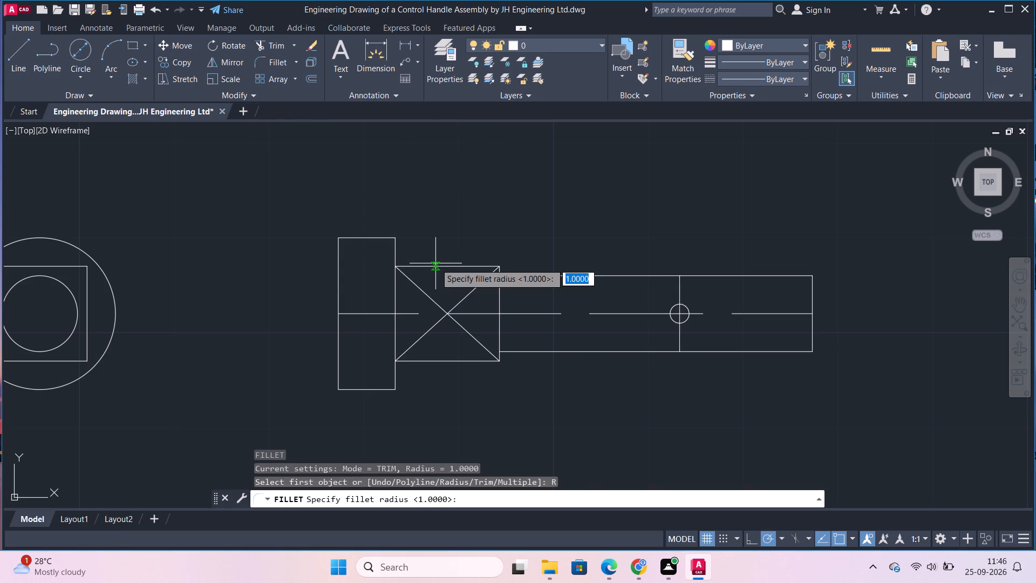
key(2)
key(Return)
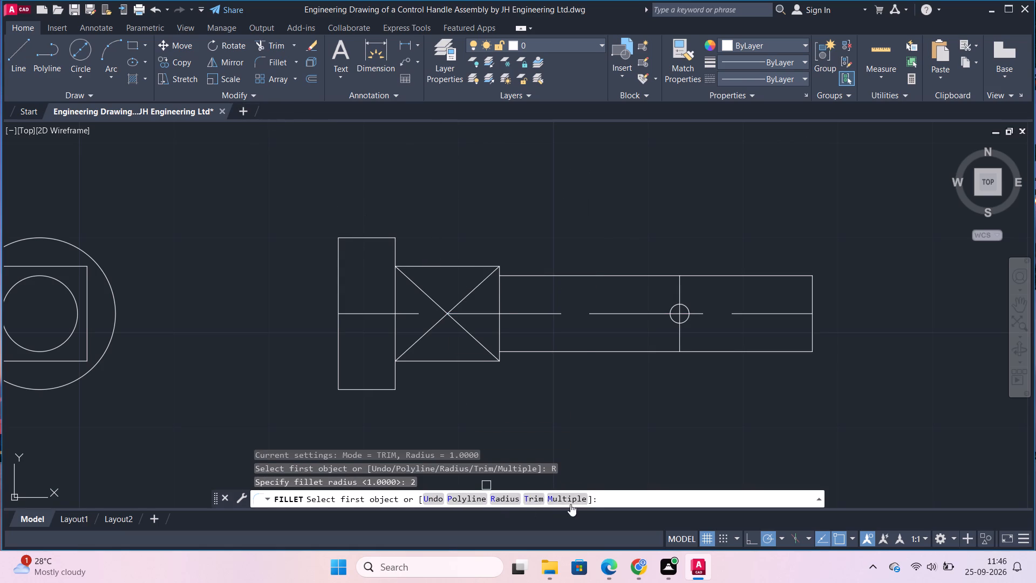
click(559, 496)
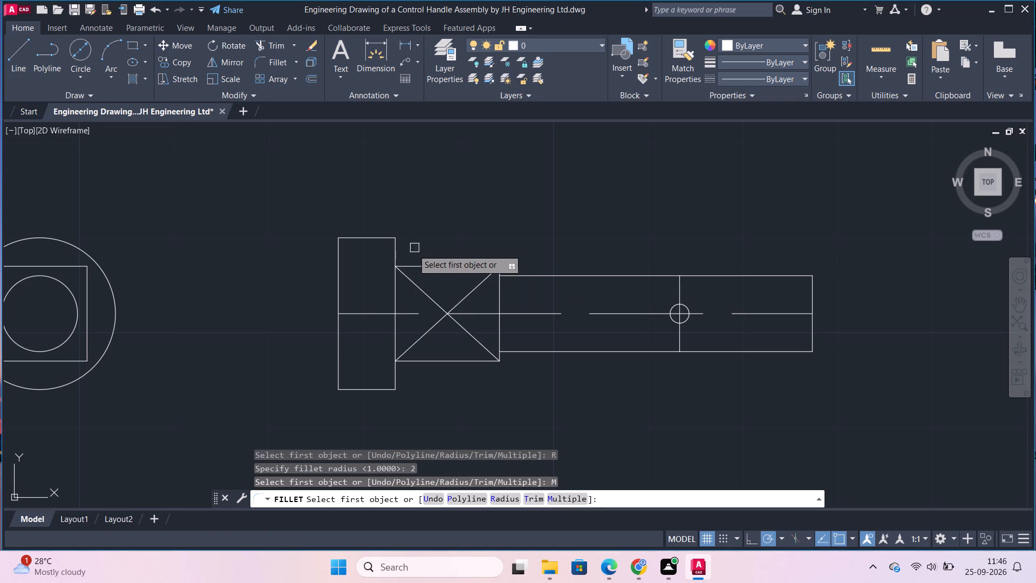
click(377, 238)
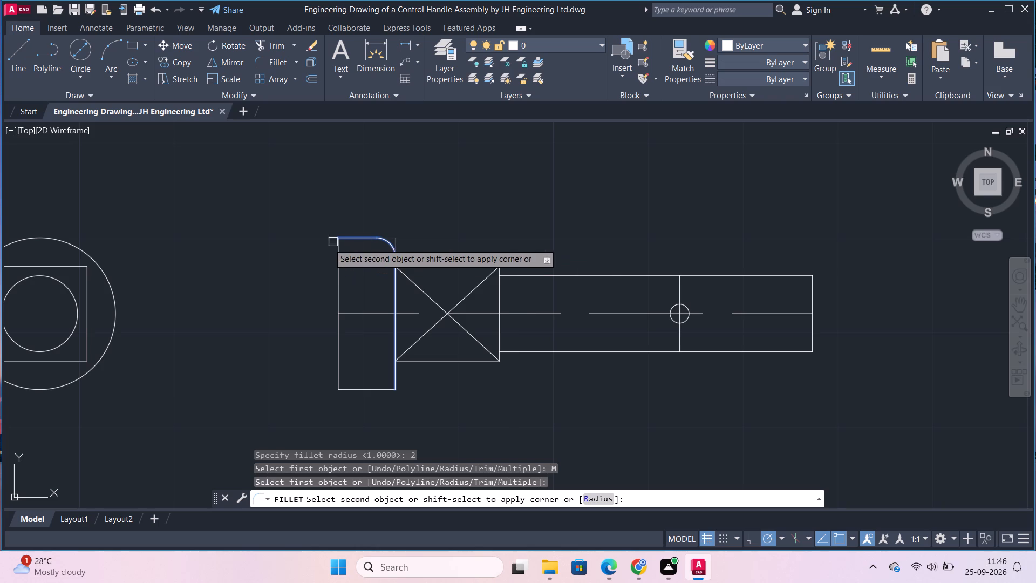
click(340, 256)
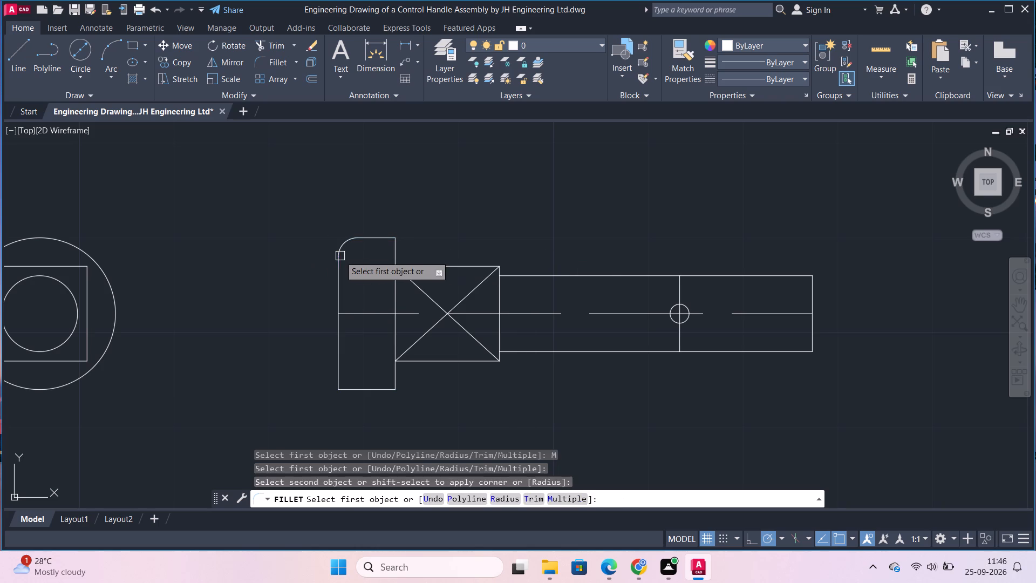
click(335, 378)
click(372, 389)
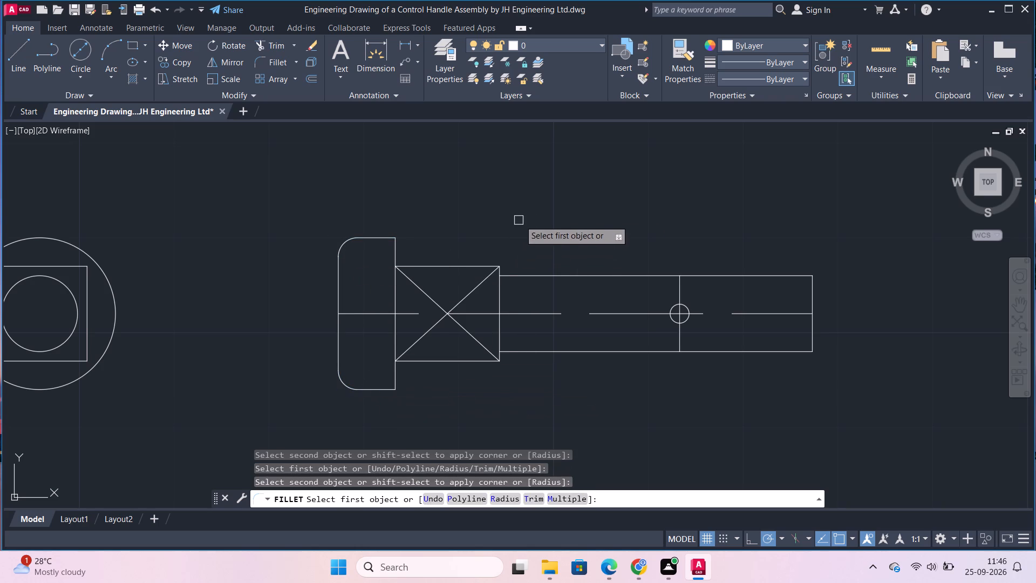
key(Escape)
Add a linear dimension for the head's thickness above the side view.
scroll(575, 240, down, 2)
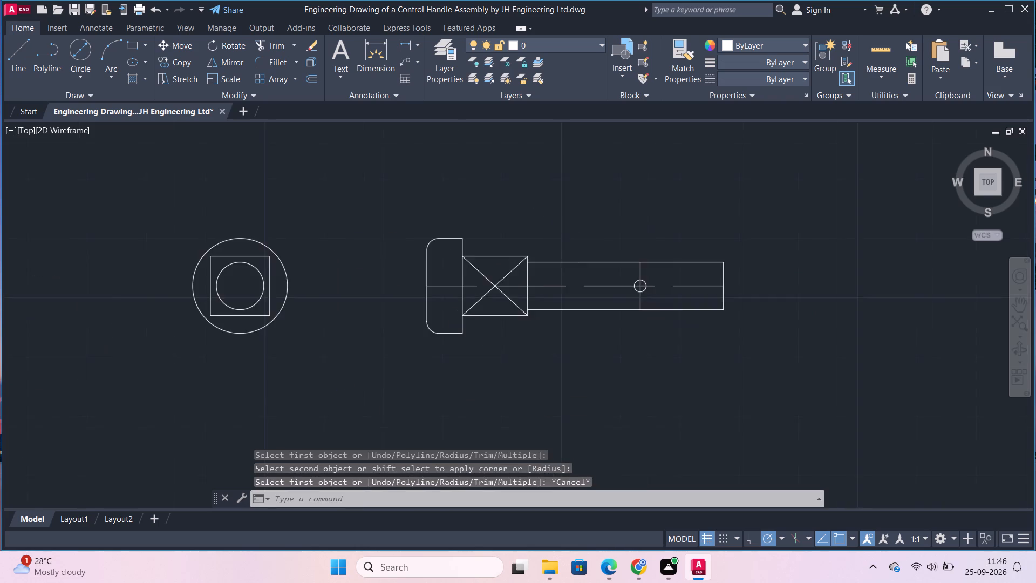
scroll(590, 238, down, 1)
click(408, 44)
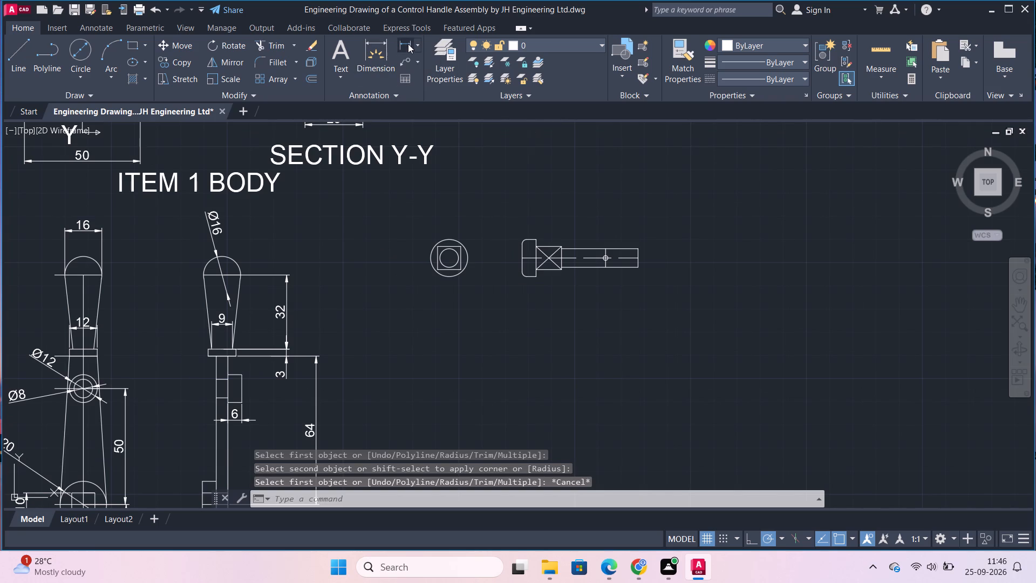
scroll(501, 216, up, 2)
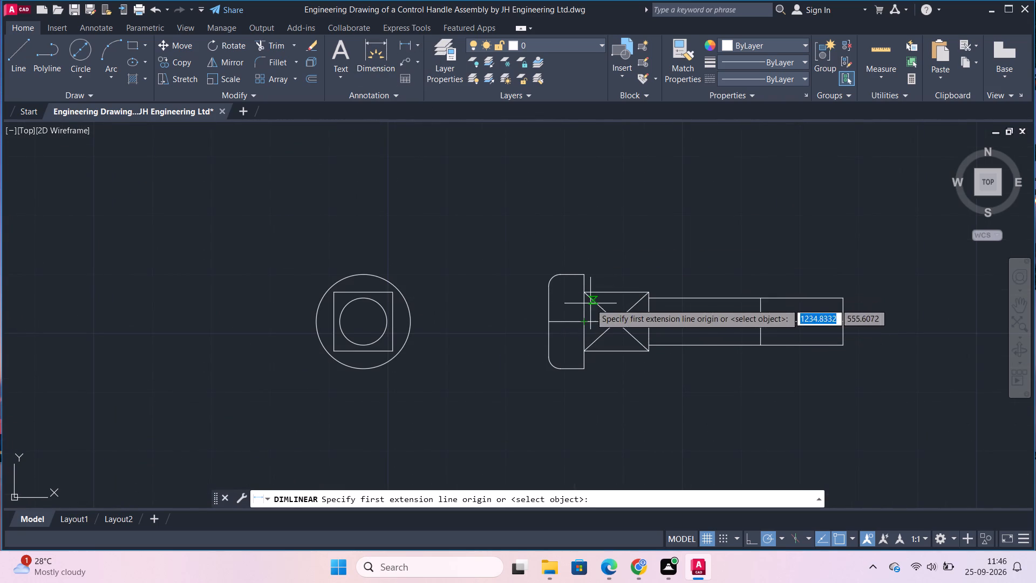
click(583, 321)
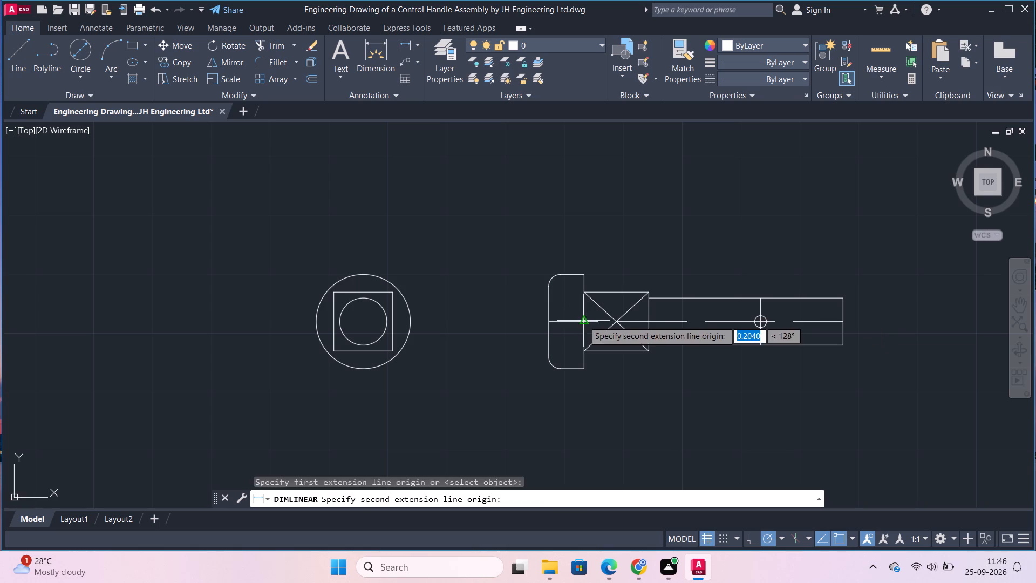
click(551, 323)
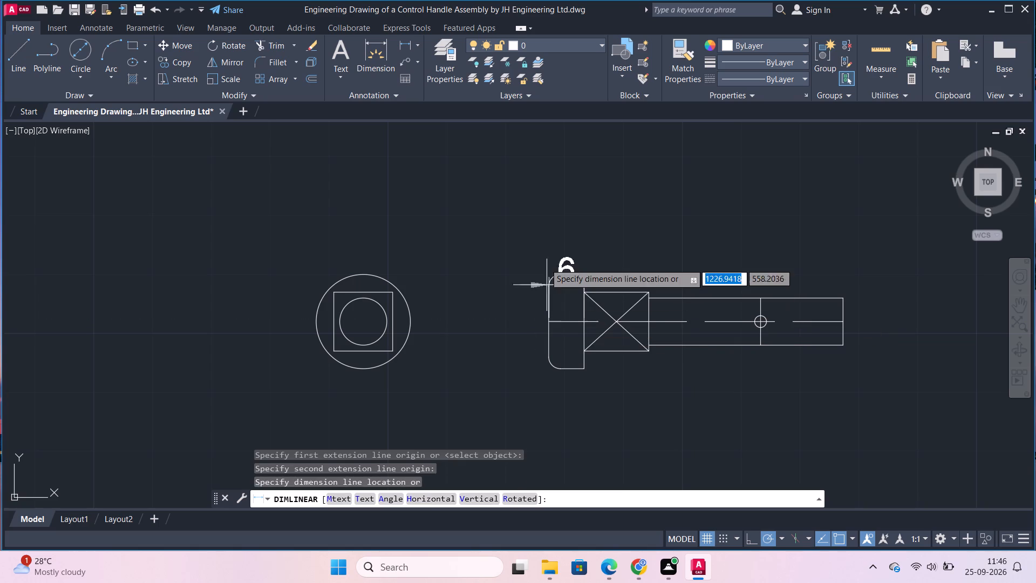
click(548, 209)
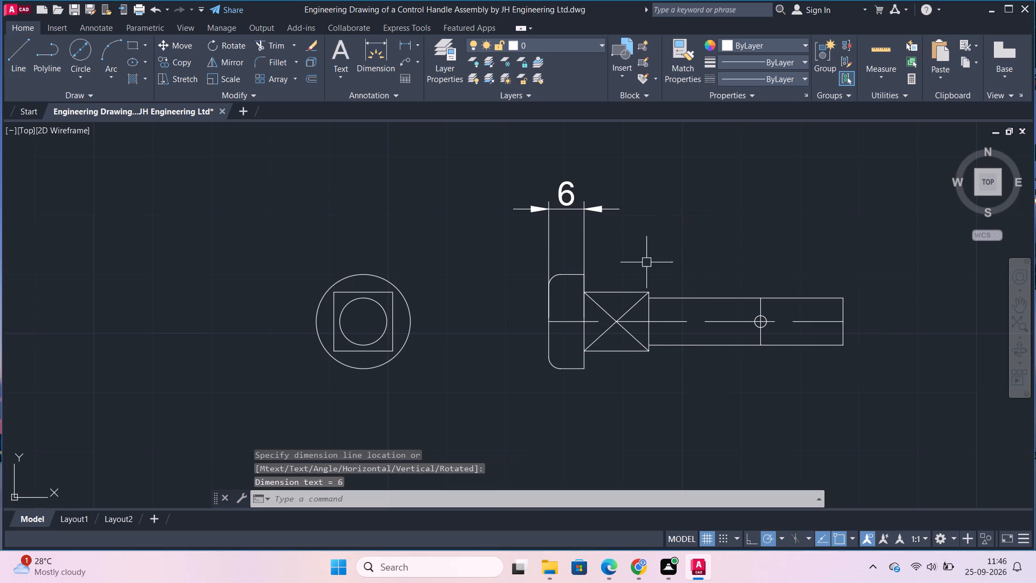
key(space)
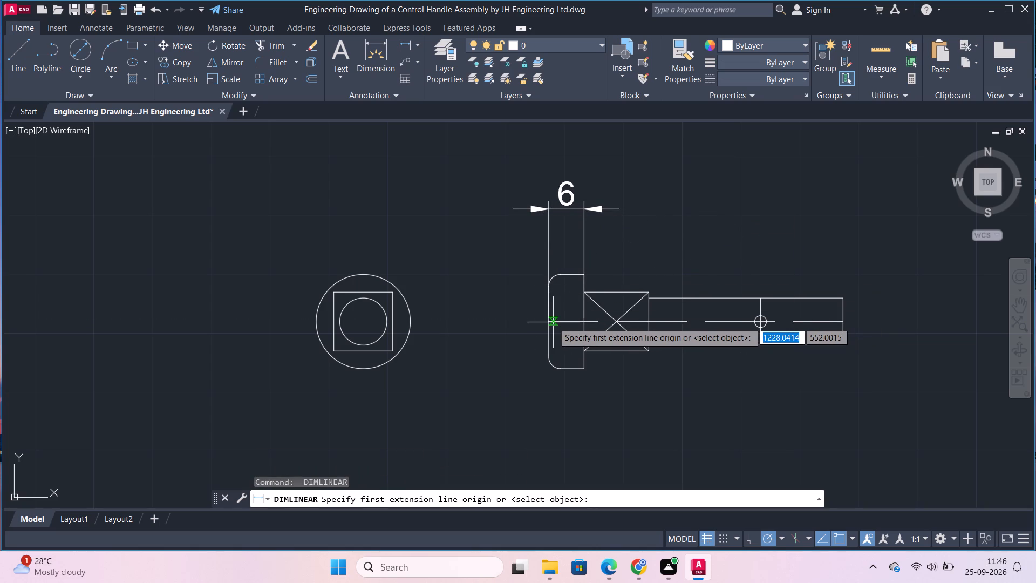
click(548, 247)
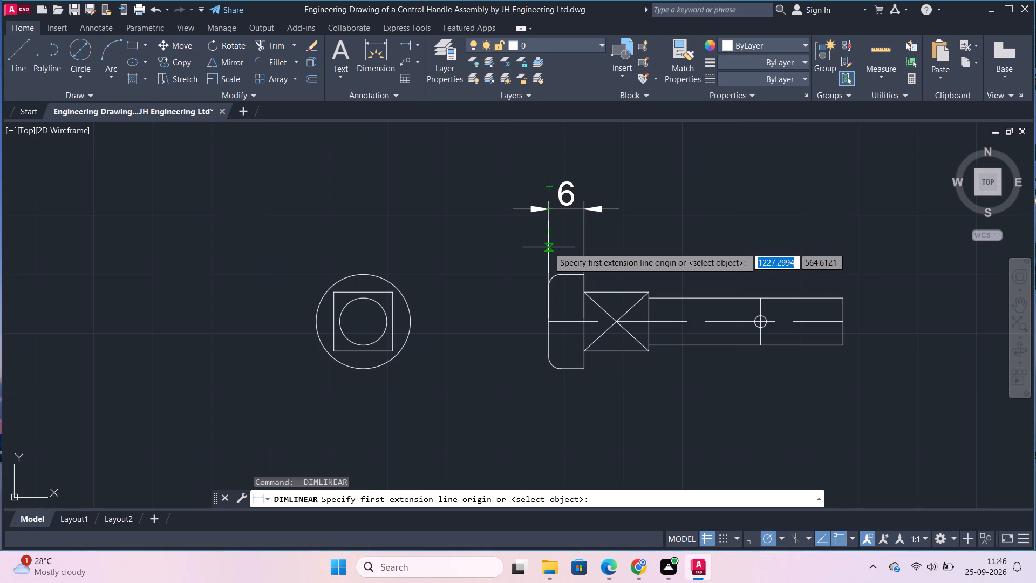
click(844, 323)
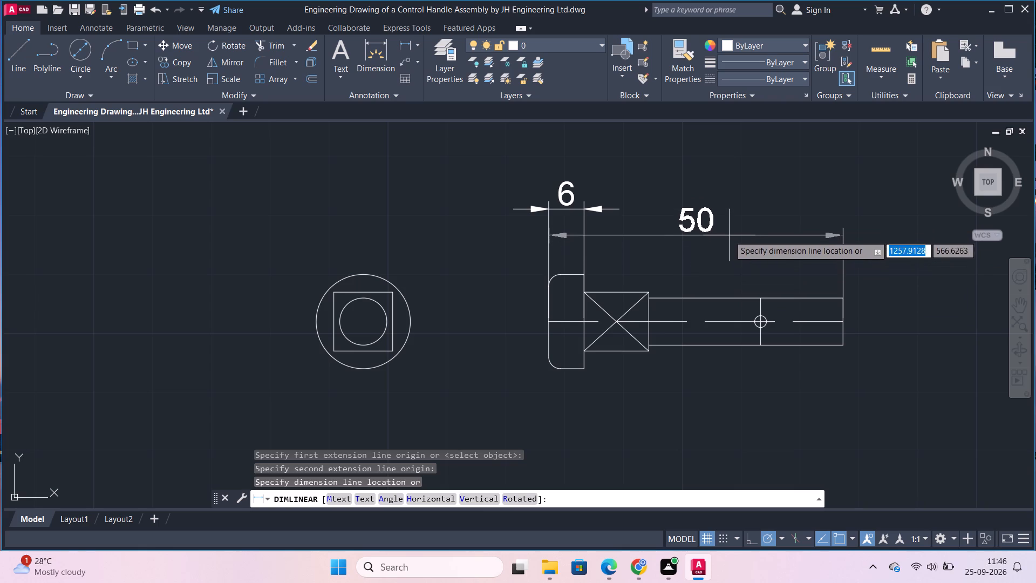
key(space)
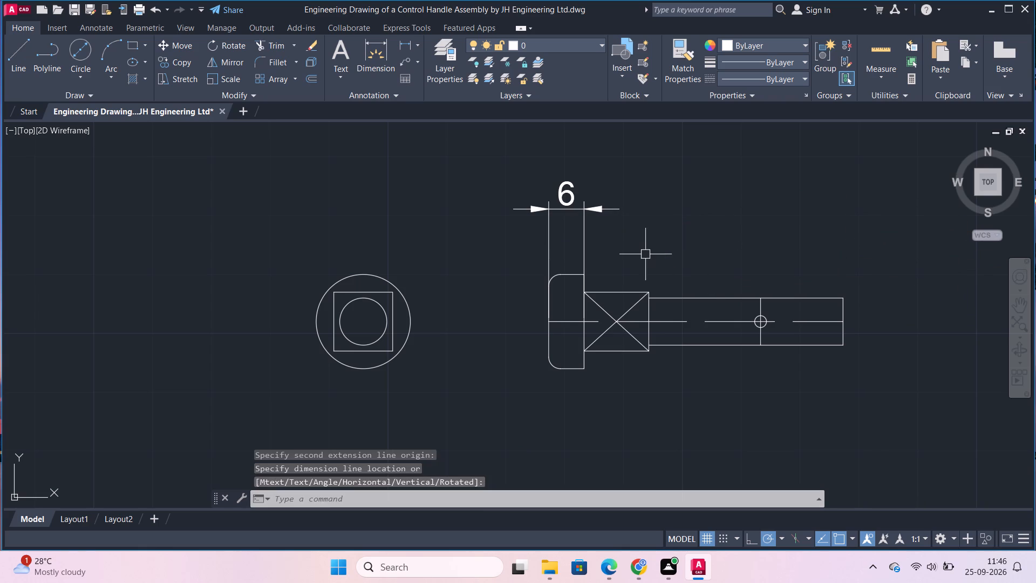
Dimension the shank's length from the head's inner face to its free end and the crossed section's length, both above the view.
key(space)
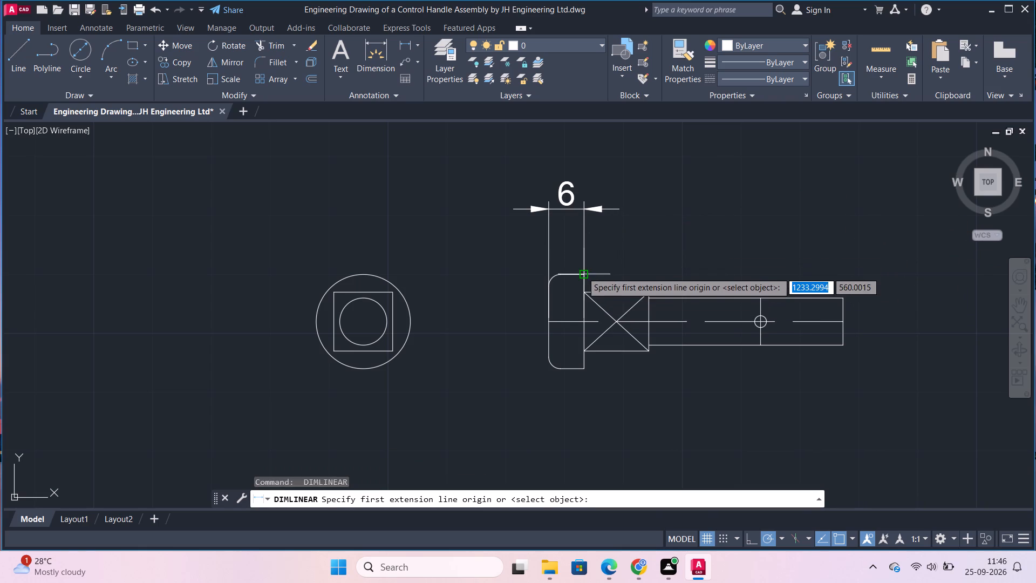
click(582, 269)
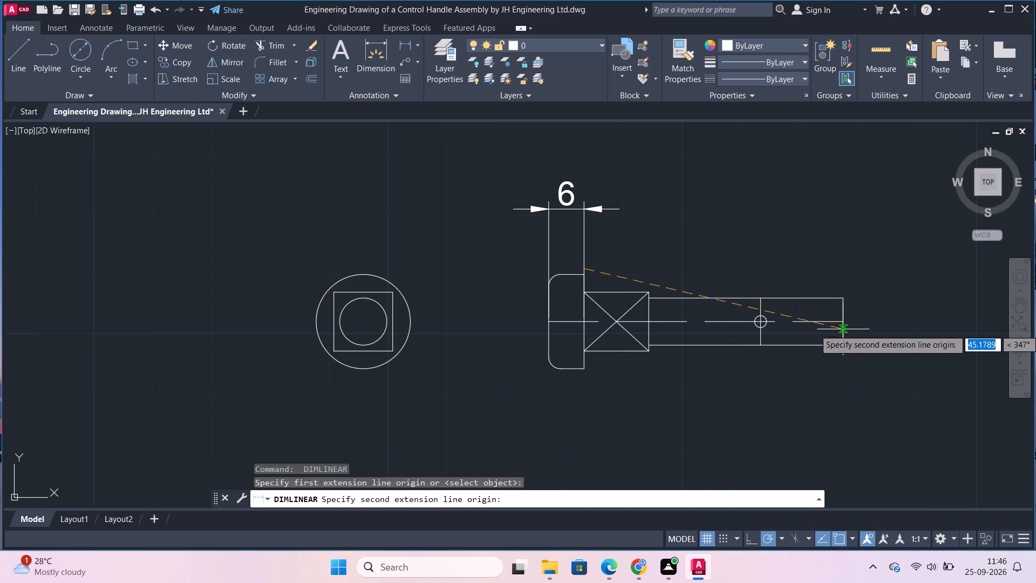
click(843, 323)
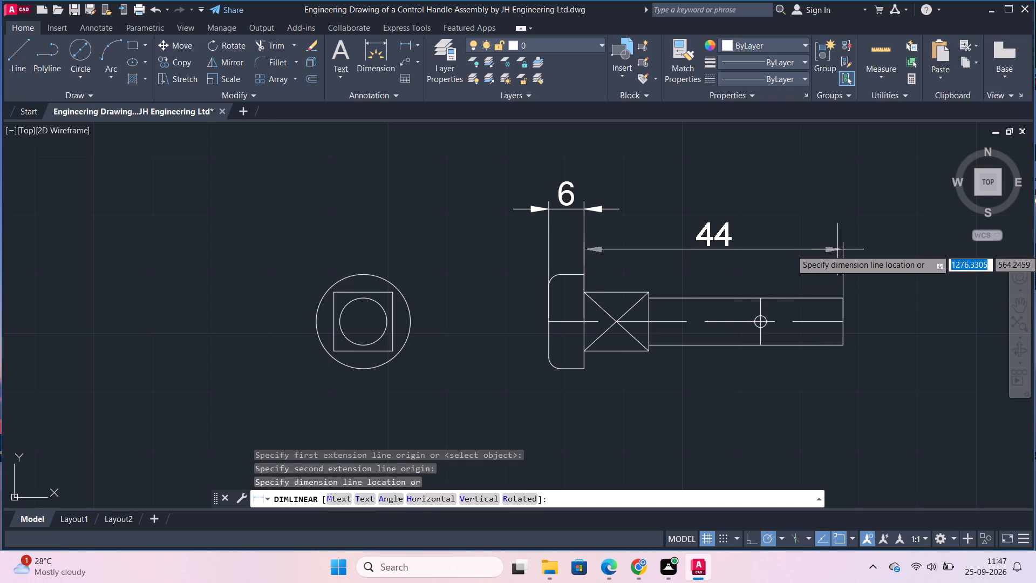
click(835, 233)
key(space)
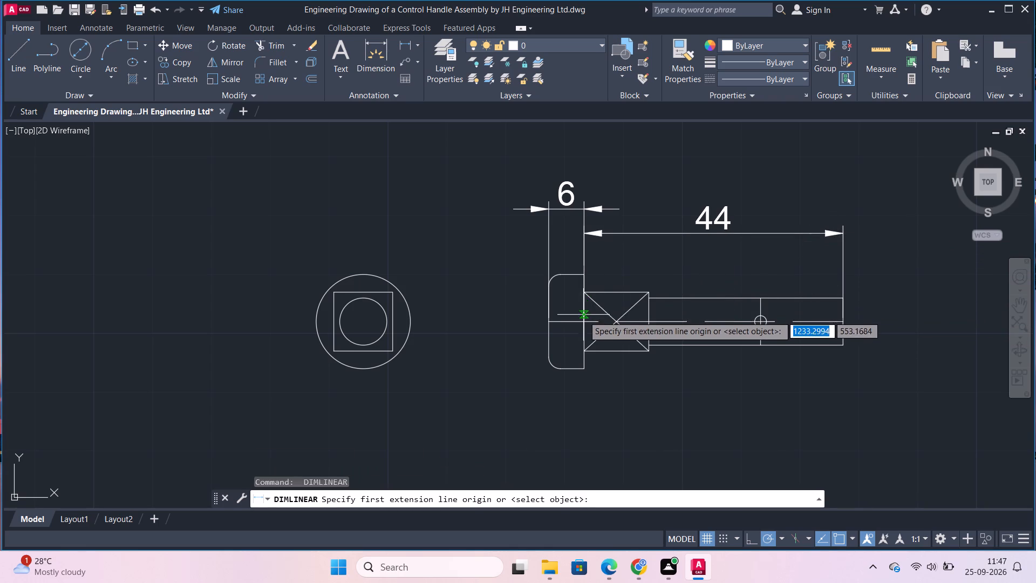
click(583, 293)
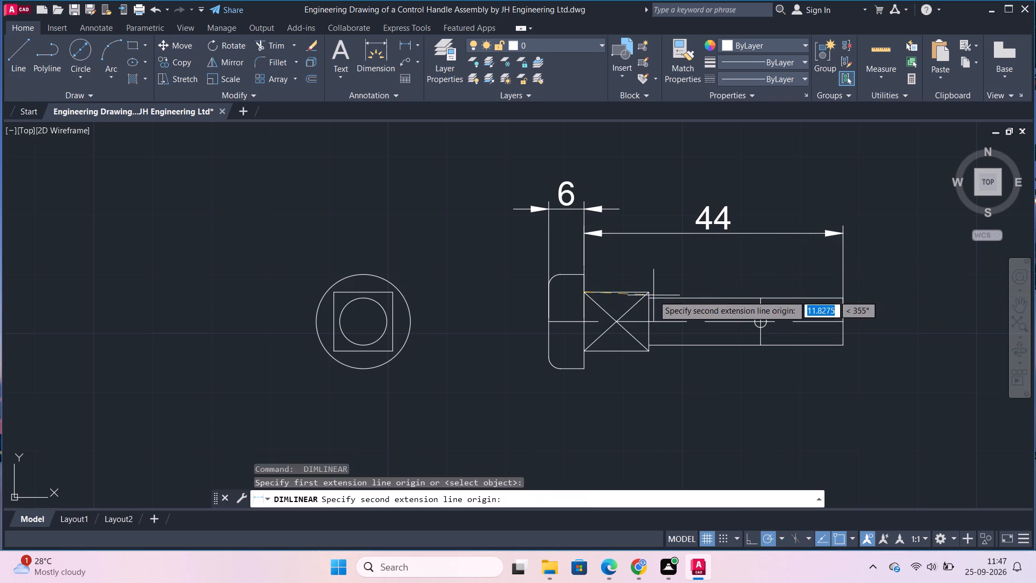
click(650, 293)
click(648, 272)
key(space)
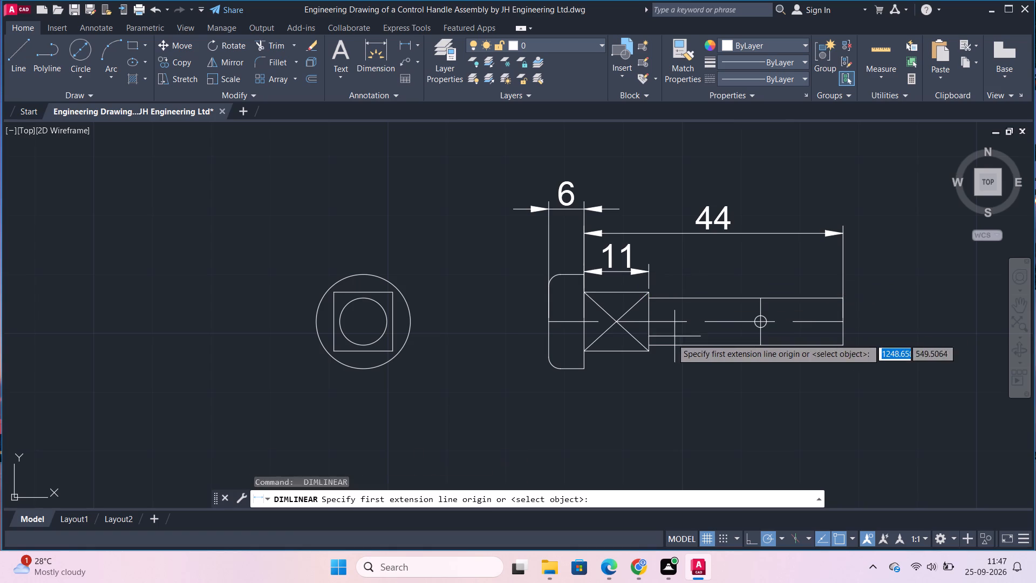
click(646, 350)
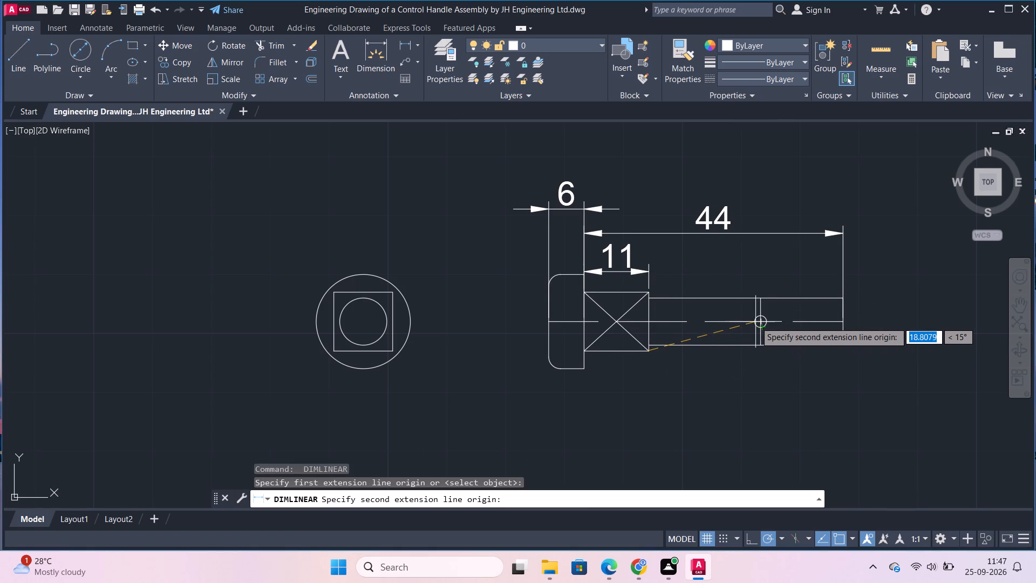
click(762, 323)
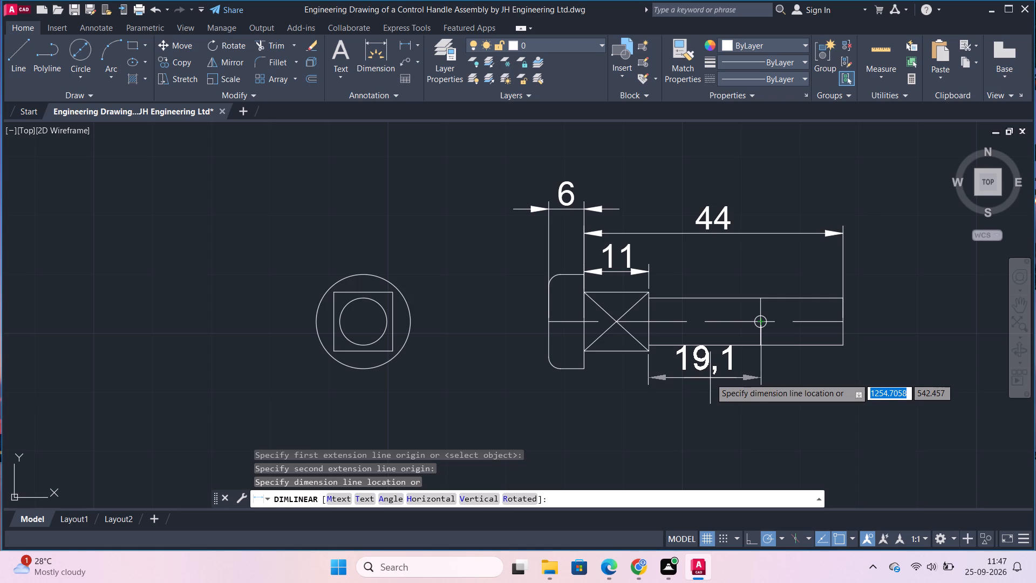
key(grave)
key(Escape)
Dimension the horizontal distance from the head's inner face to the pin hole's centre below the side view.
key(space)
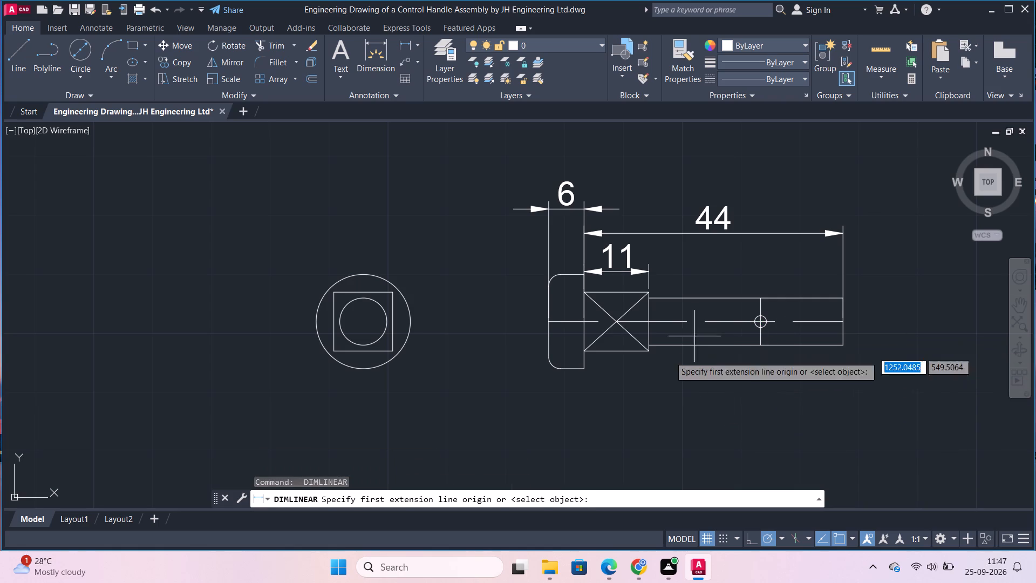
click(582, 361)
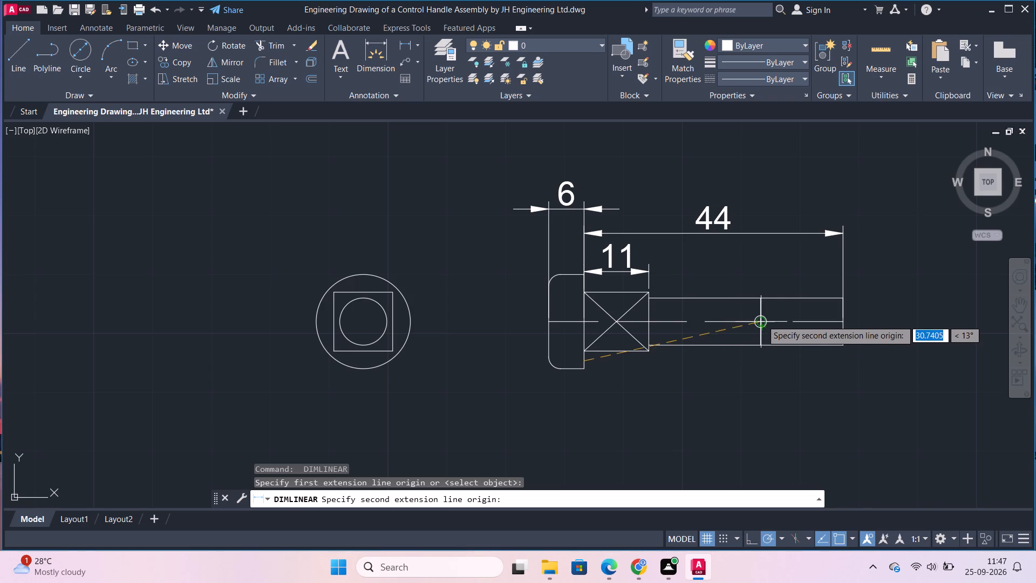
scroll(757, 316, up, 2)
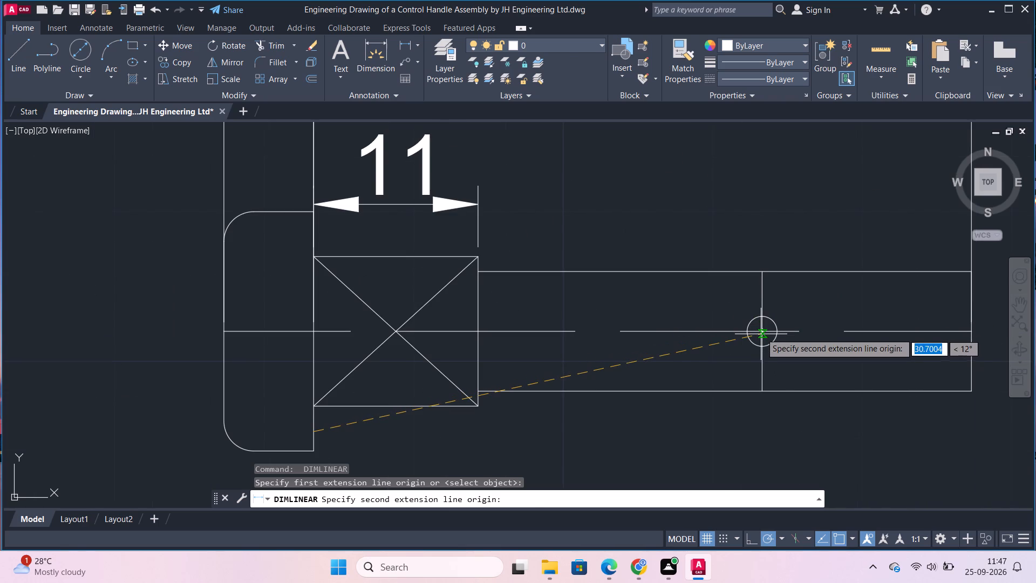
click(761, 332)
scroll(758, 372, down, 1)
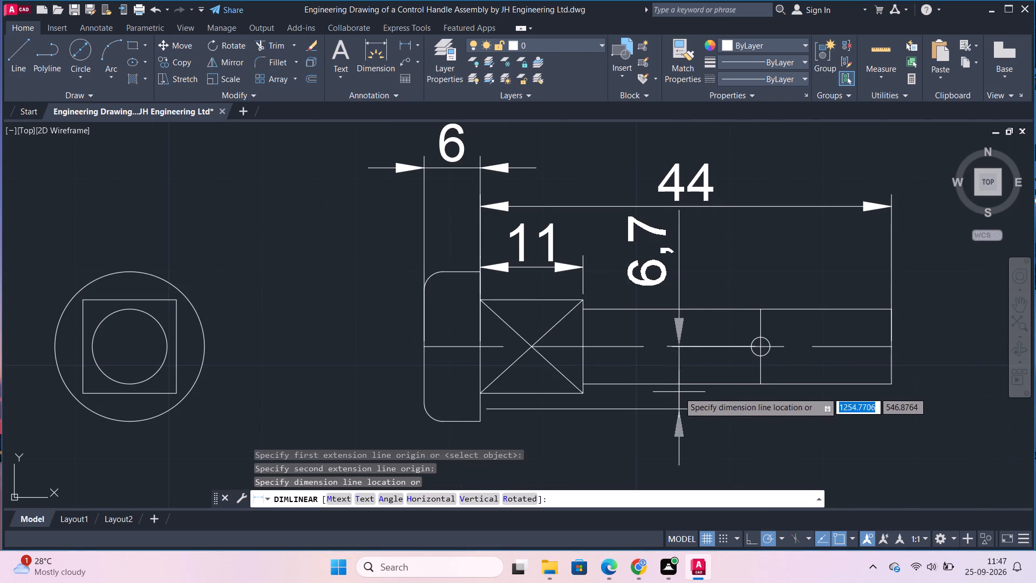
click(729, 440)
Add diameter dimensions to the outer circle and the inner circle of the circular end view, placing both above it.
scroll(789, 423, down, 1)
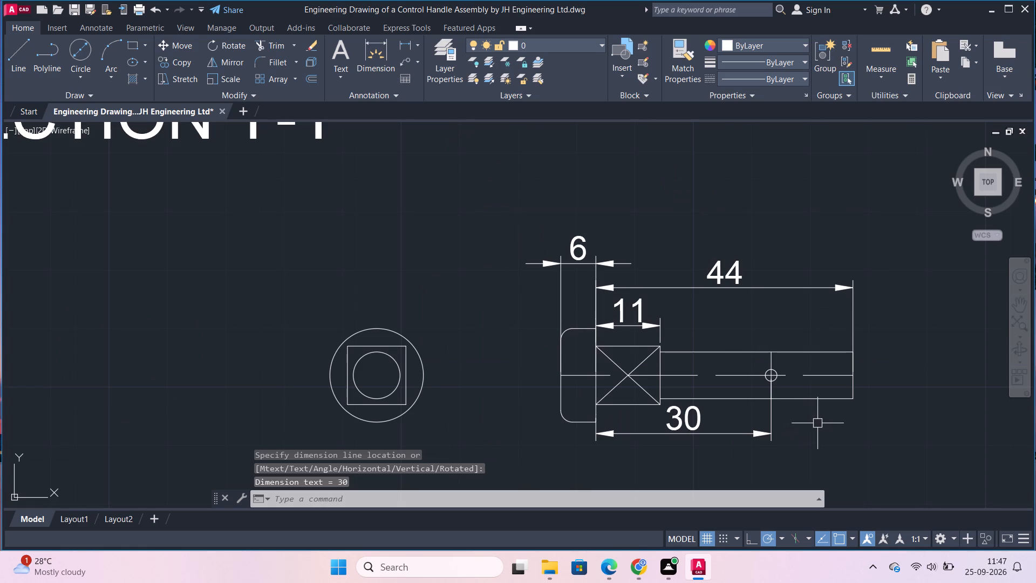
click(415, 44)
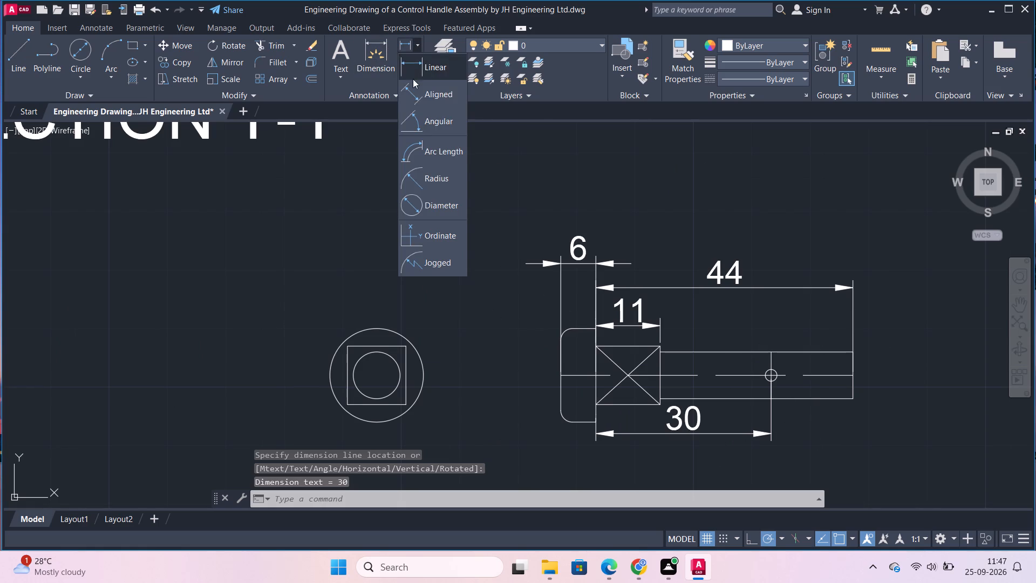
click(419, 205)
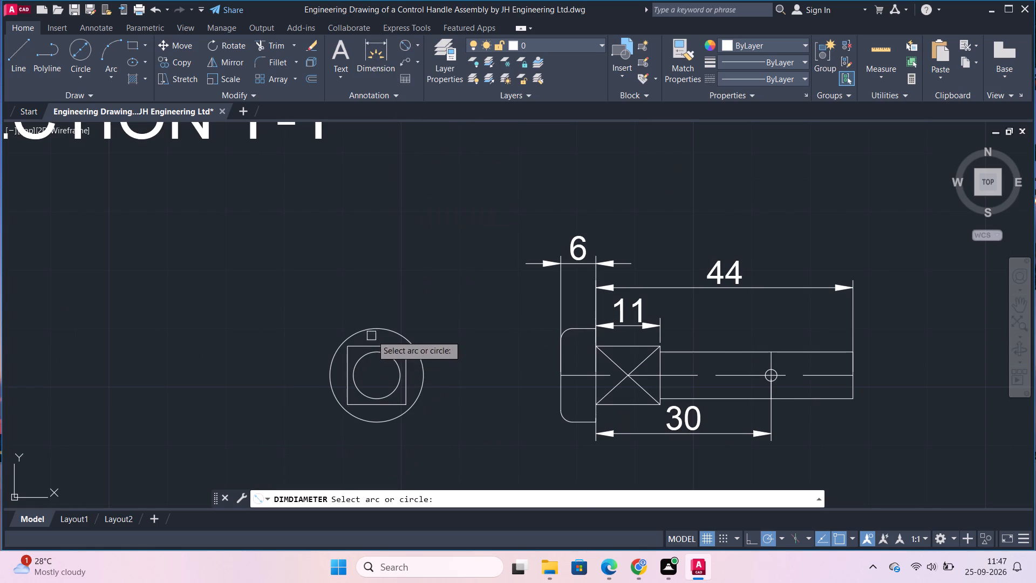
click(383, 333)
click(426, 251)
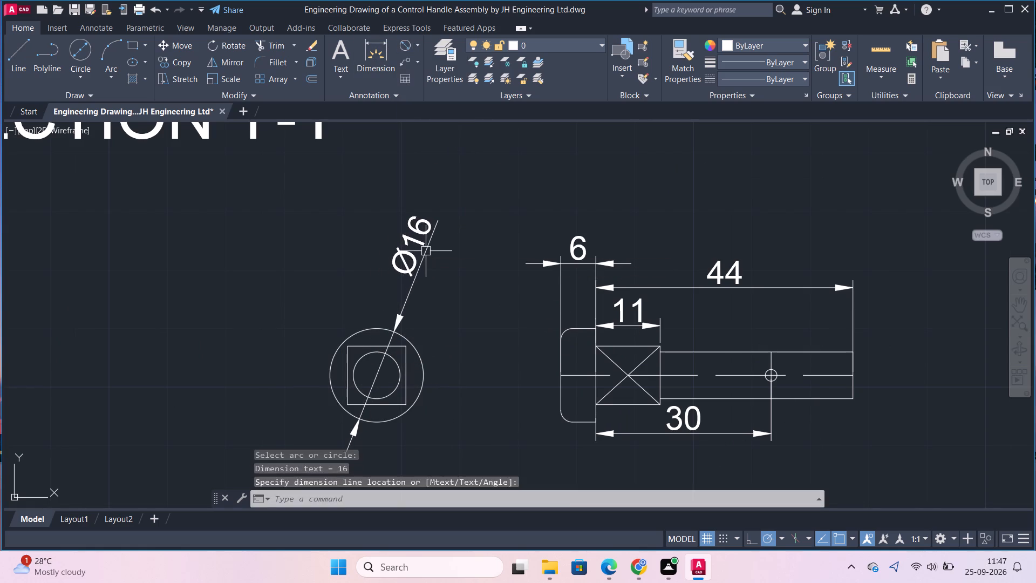
key(space)
click(367, 356)
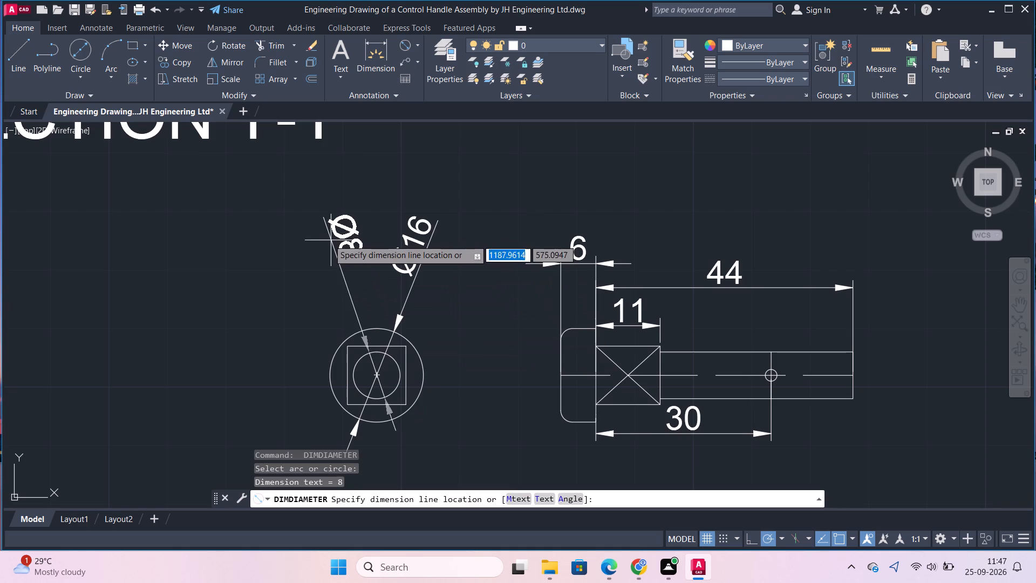
click(315, 238)
Add a vertical linear dimension for the square's side, placed to the left of the circular end view.
click(422, 50)
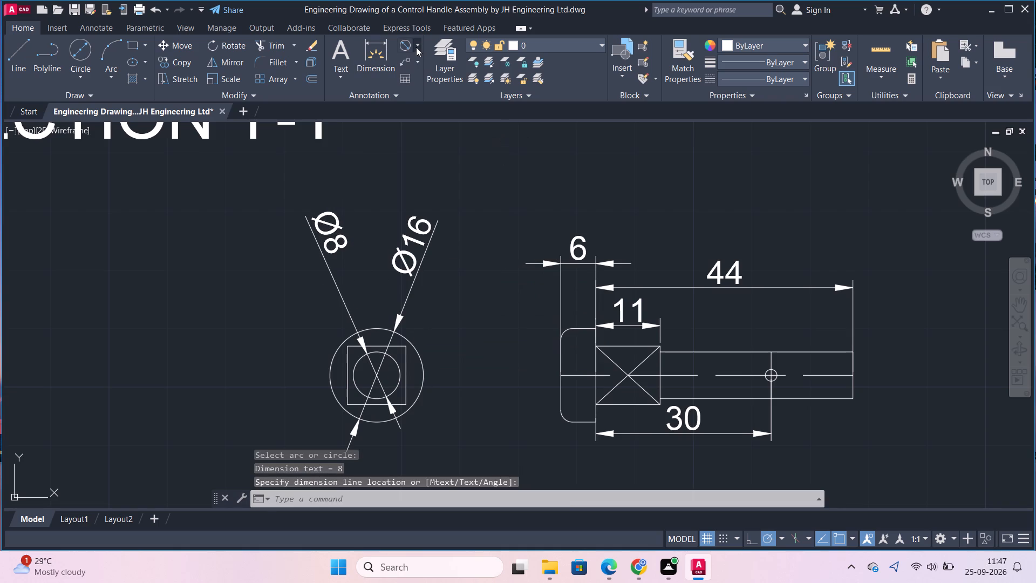
click(416, 47)
click(446, 62)
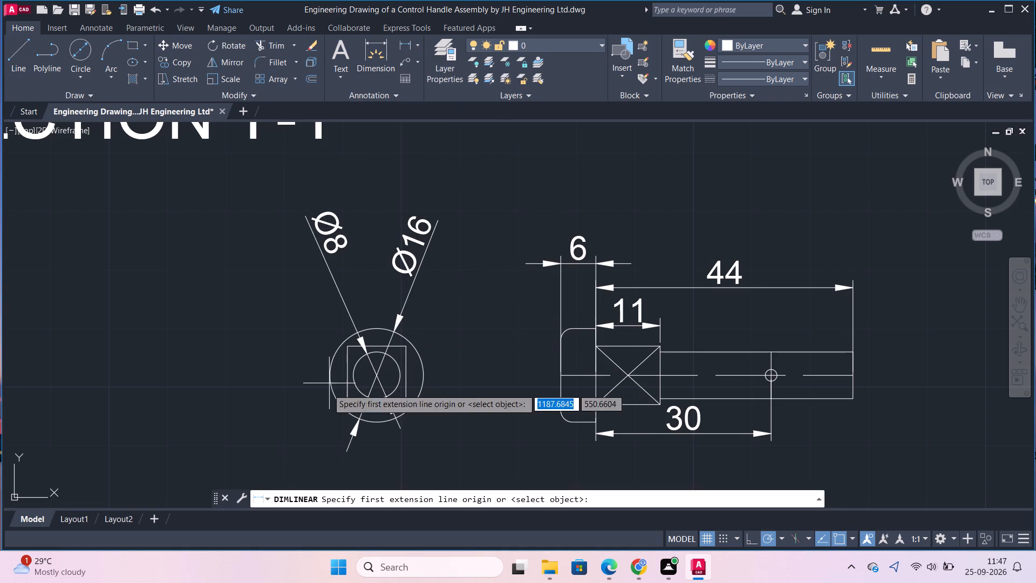
click(349, 348)
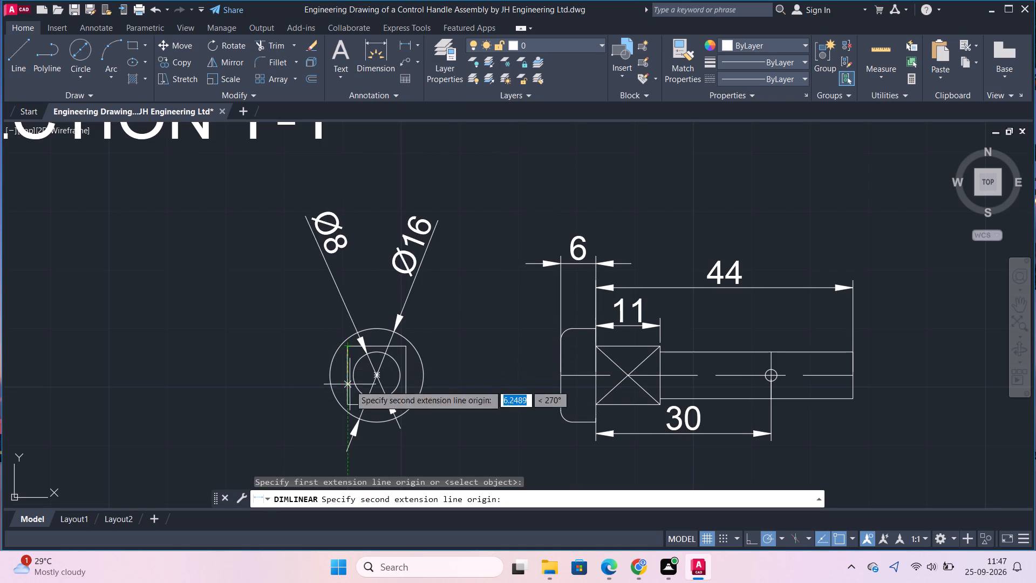
click(348, 404)
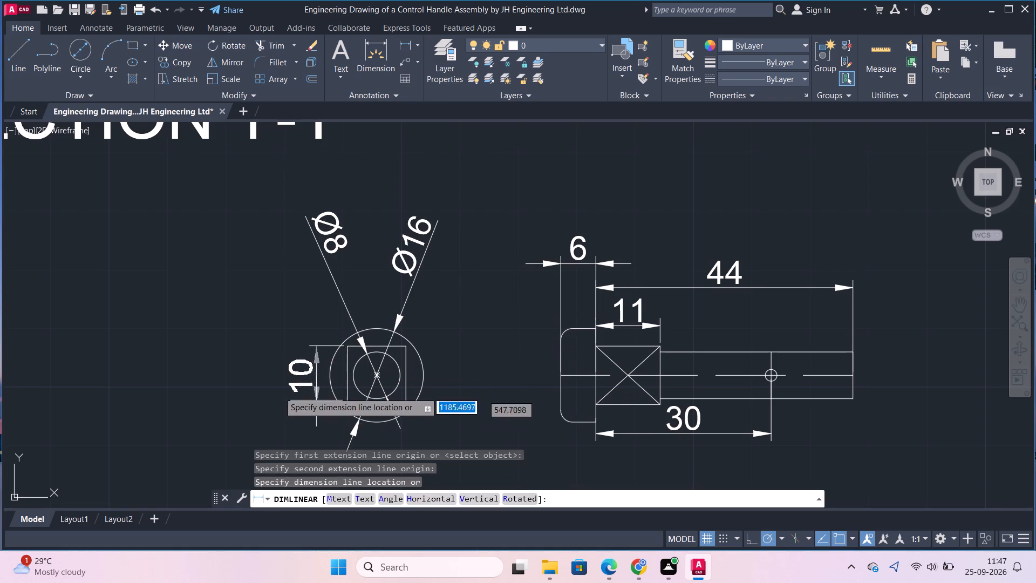
click(260, 388)
Copy the ITEM 1 BODY label and paste it beneath the headed shank's two views.
scroll(397, 362, down, 2)
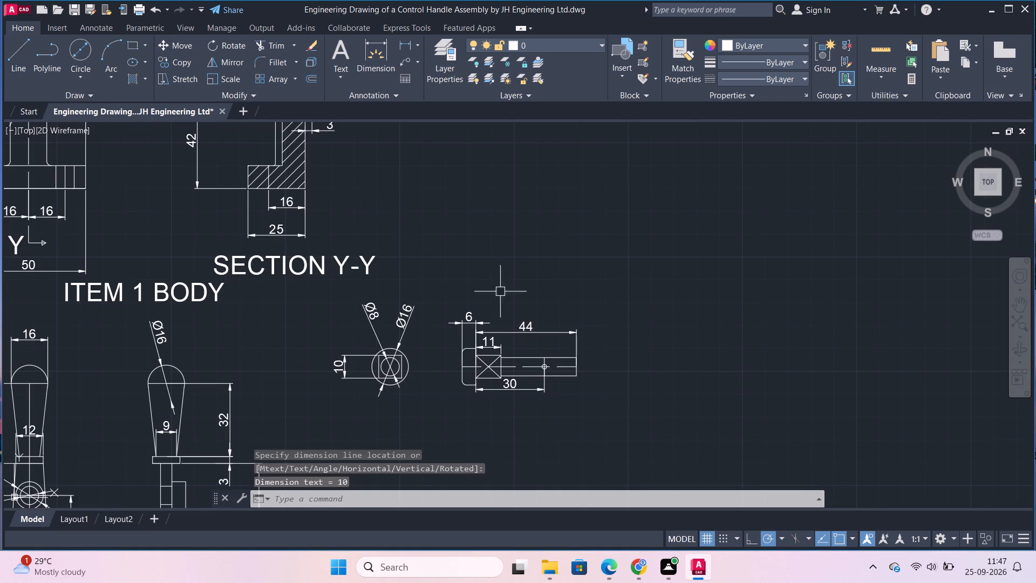
scroll(537, 268, down, 3)
scroll(553, 256, up, 1)
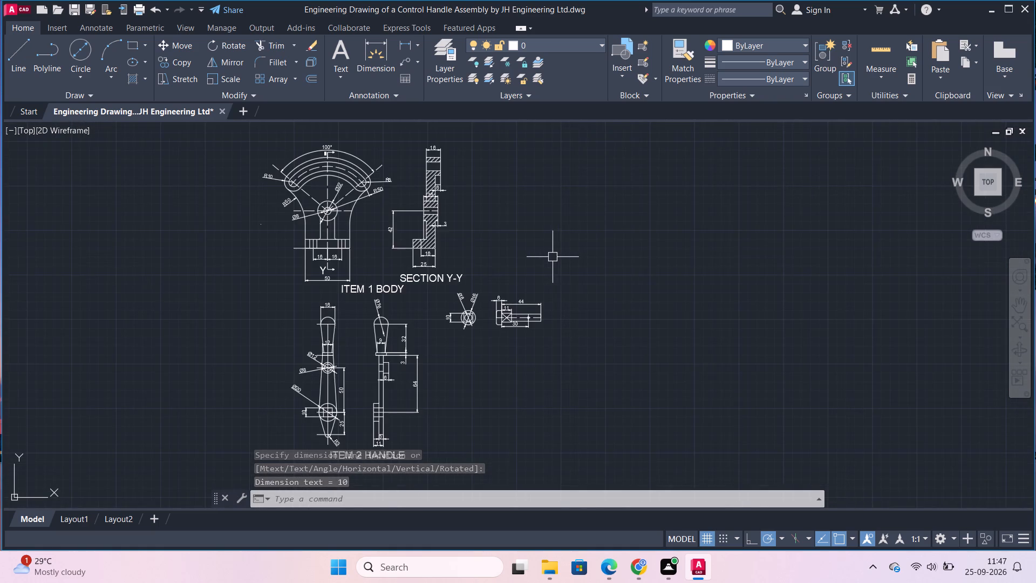
middle_drag(570, 259, 676, 261)
scroll(665, 238, up, 1)
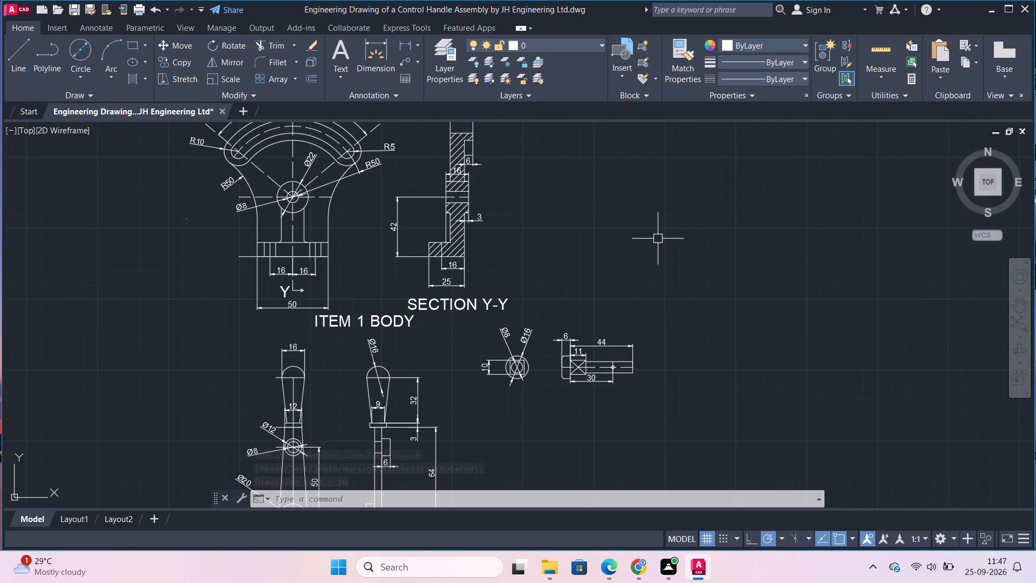
click(365, 326)
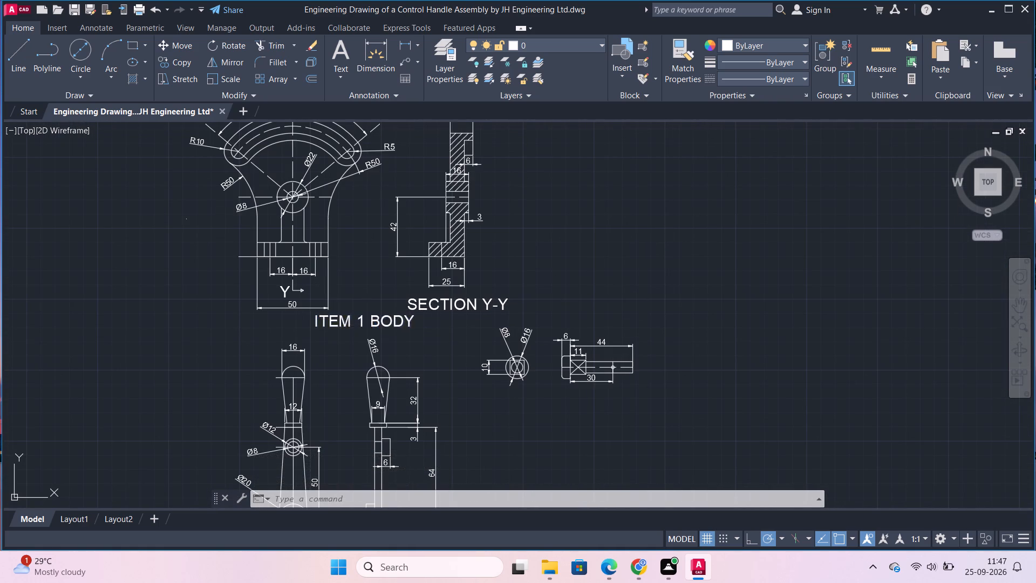
key(ctrl+c)
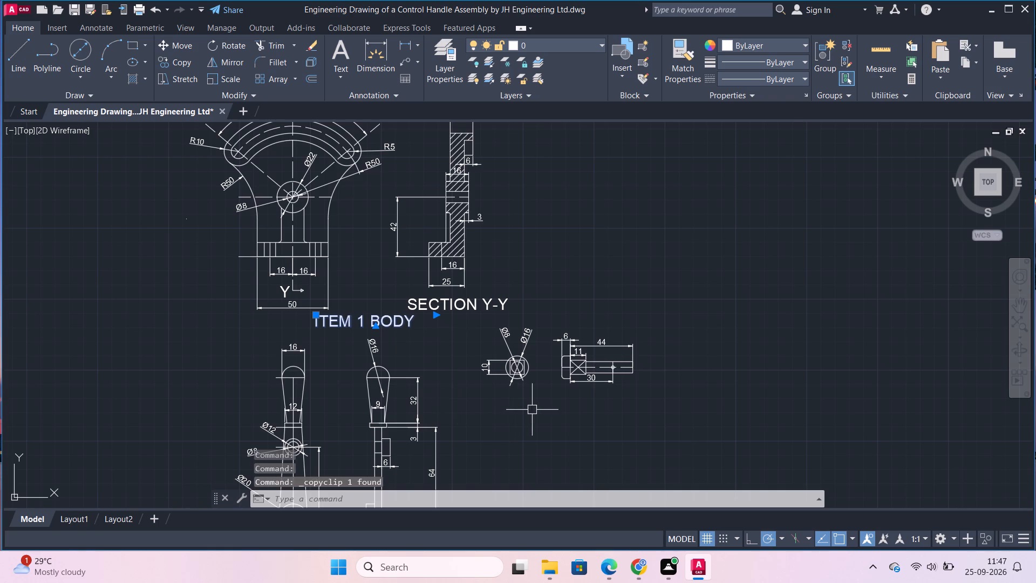
key(ctrl+v)
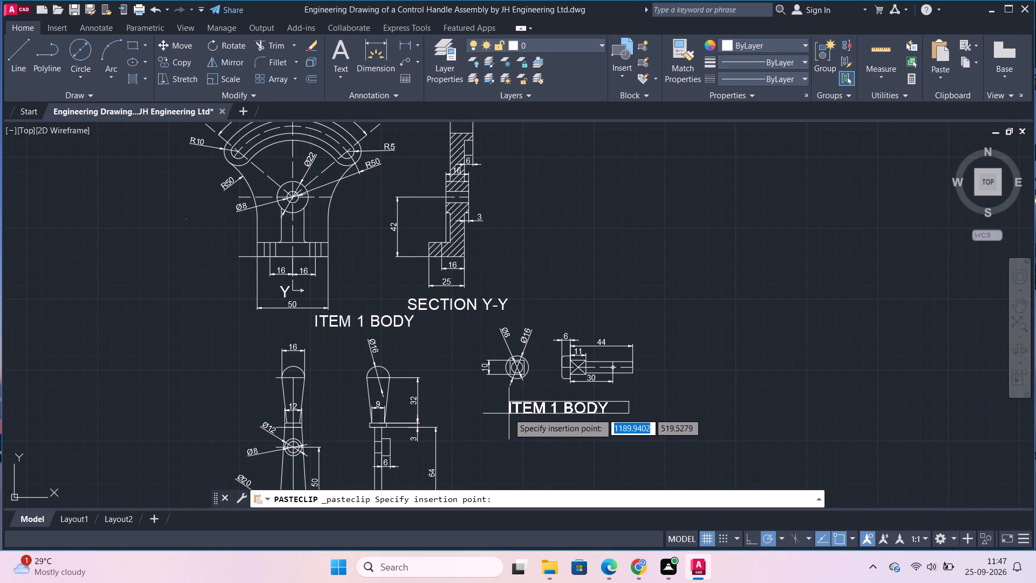
click(507, 411)
Change the pasted label's text to ITEM 3 PIVOT STUD.
double_click(570, 410)
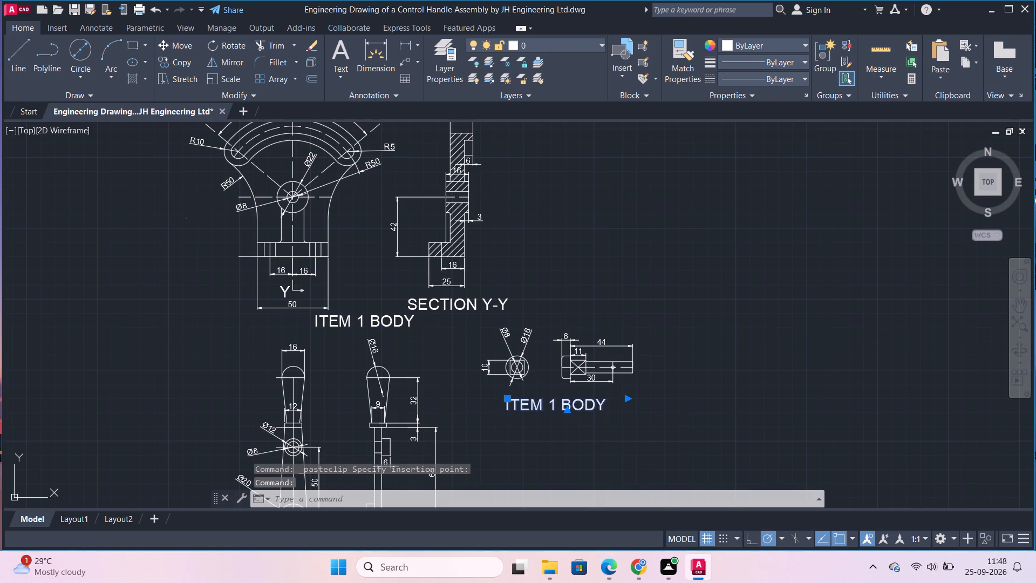
click(554, 406)
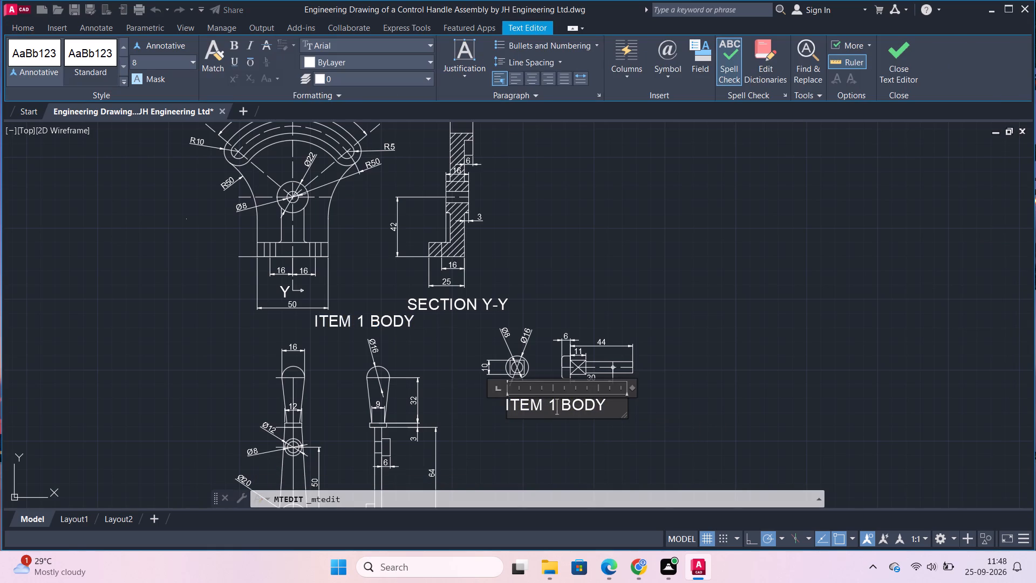
key(BackSpace)
key(3)
click(611, 408)
key(BackSpace)
key(BackSpace)
key(BackSpace)
key(BackSpace)
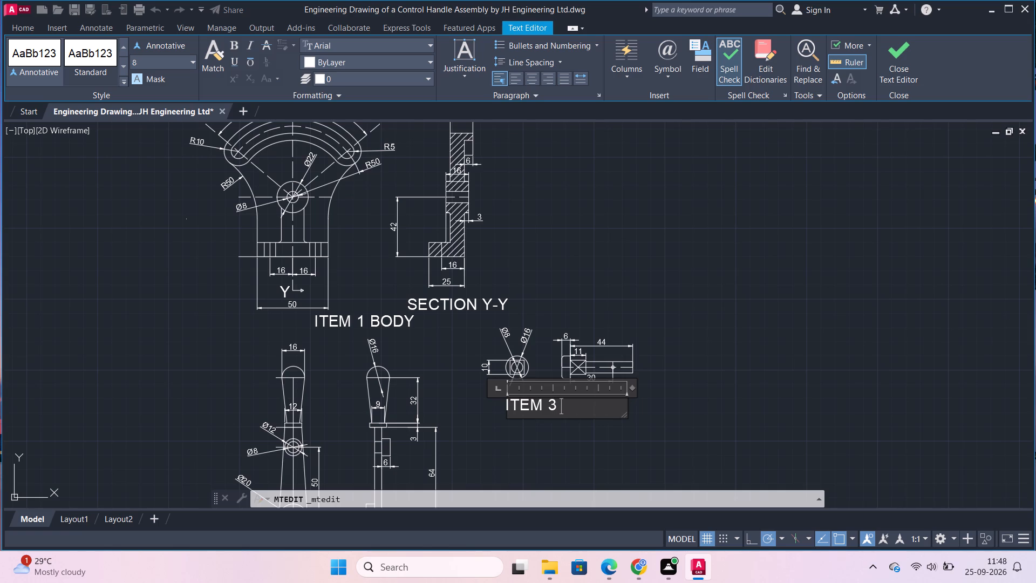
text(PI)
text(VOT)
key(space)
text(ST)
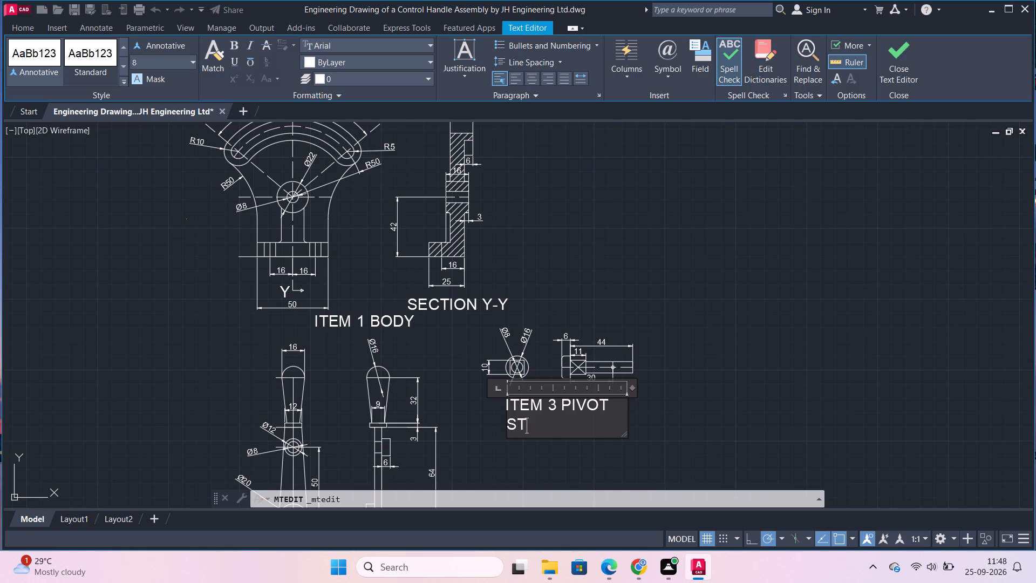
text(UD)
click(895, 63)
Widen the ITEM 3 PIVOT STUD text box to fit one line and shift the label slightly left beneath the views.
click(588, 408)
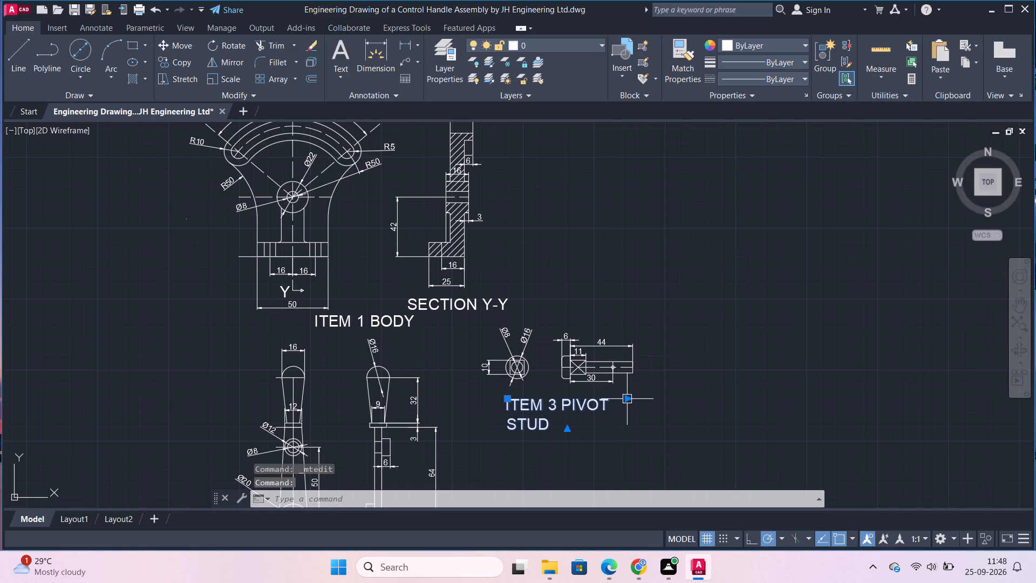
click(627, 401)
click(666, 402)
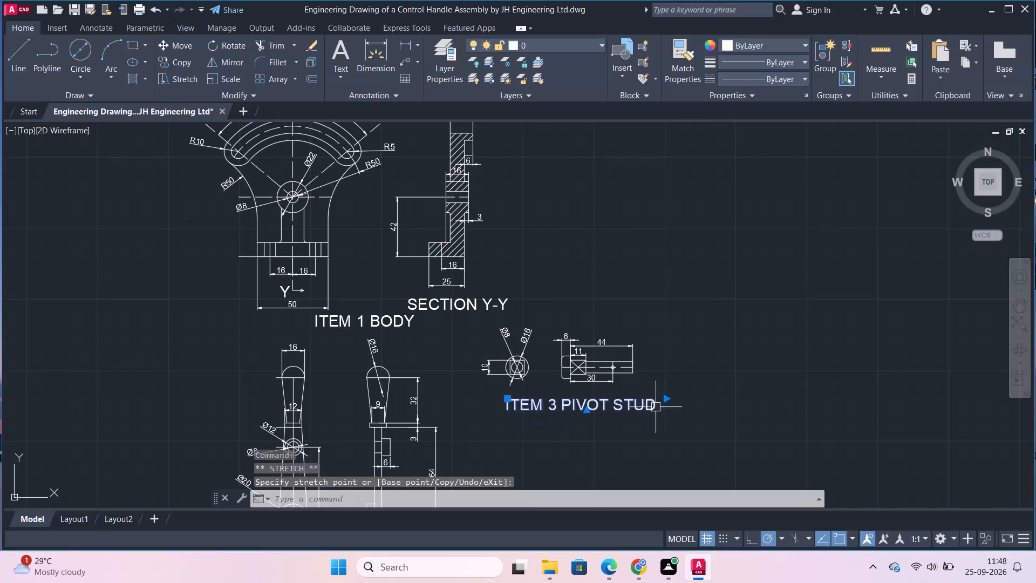
click(510, 398)
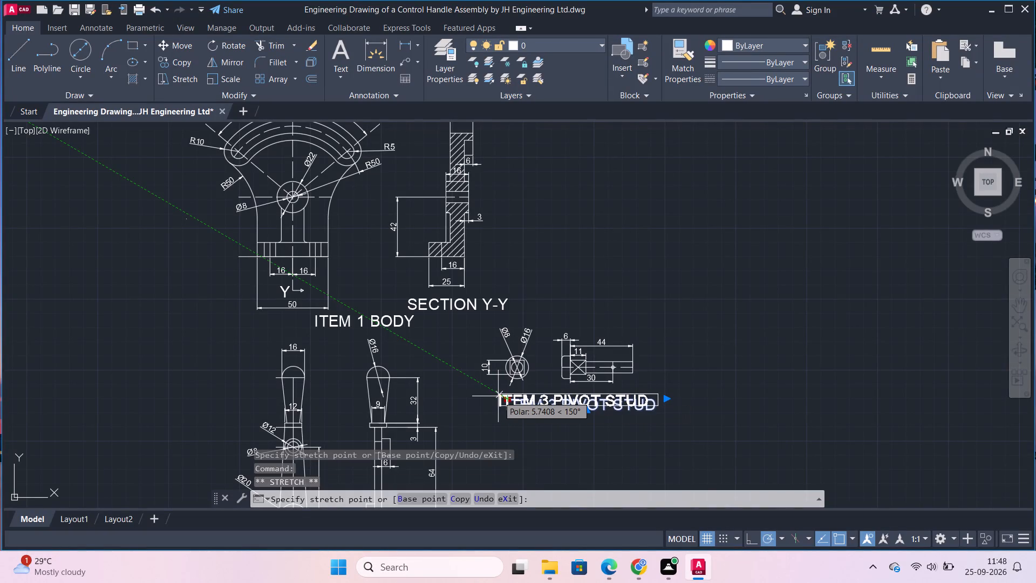
click(497, 399)
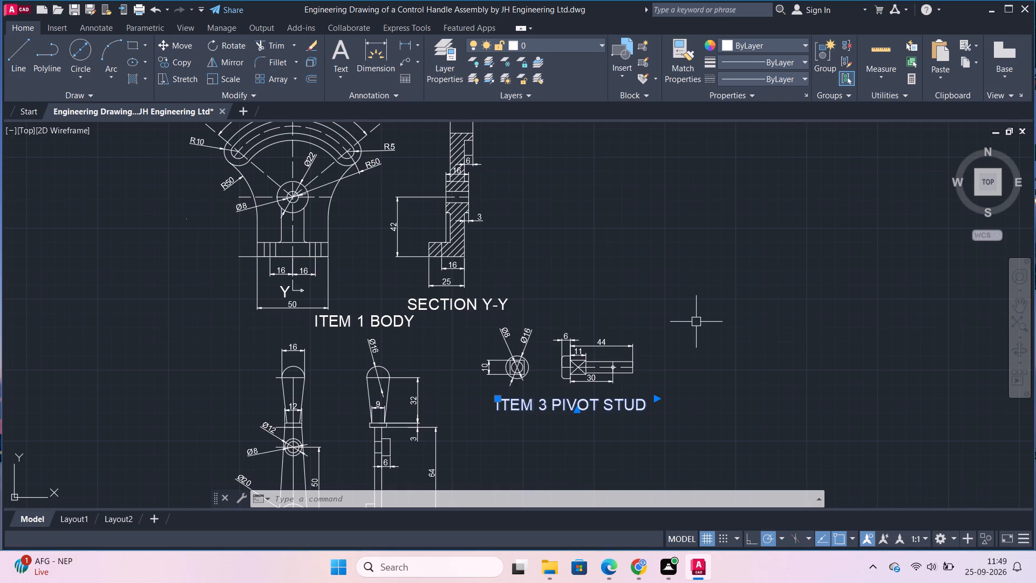
key(Escape)
Draw a rectangle 6 wide and 16 high in the empty space below the ITEM 3 PIVOT STUD label.
scroll(700, 304, down, 1)
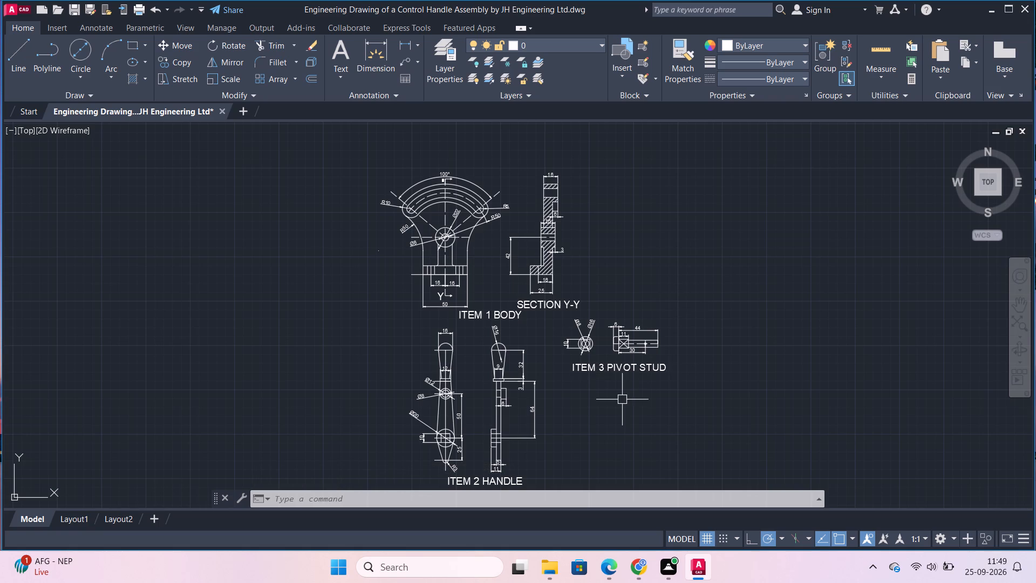
scroll(622, 399, up, 1)
scroll(623, 206, down, 1)
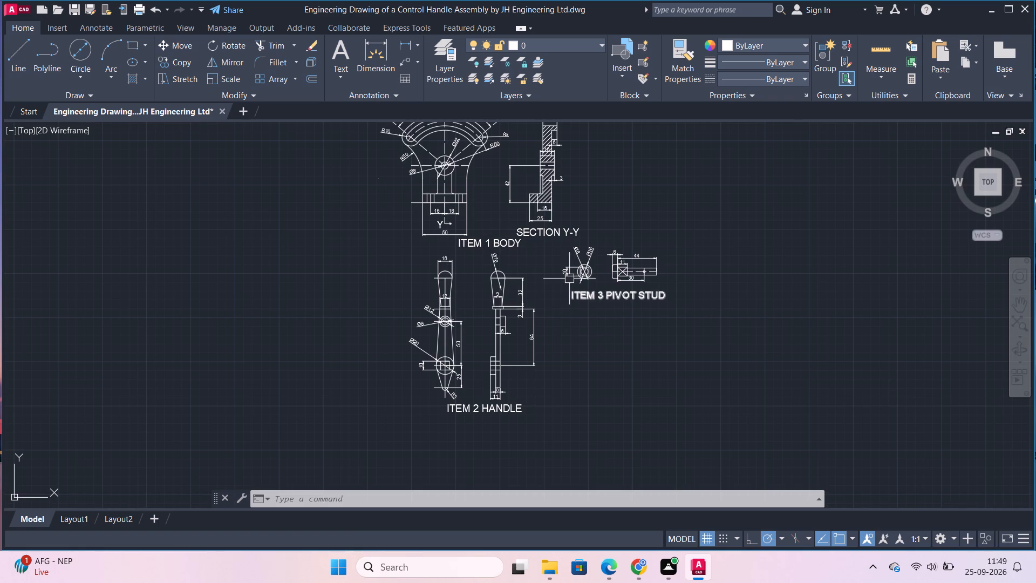
click(133, 42)
click(584, 337)
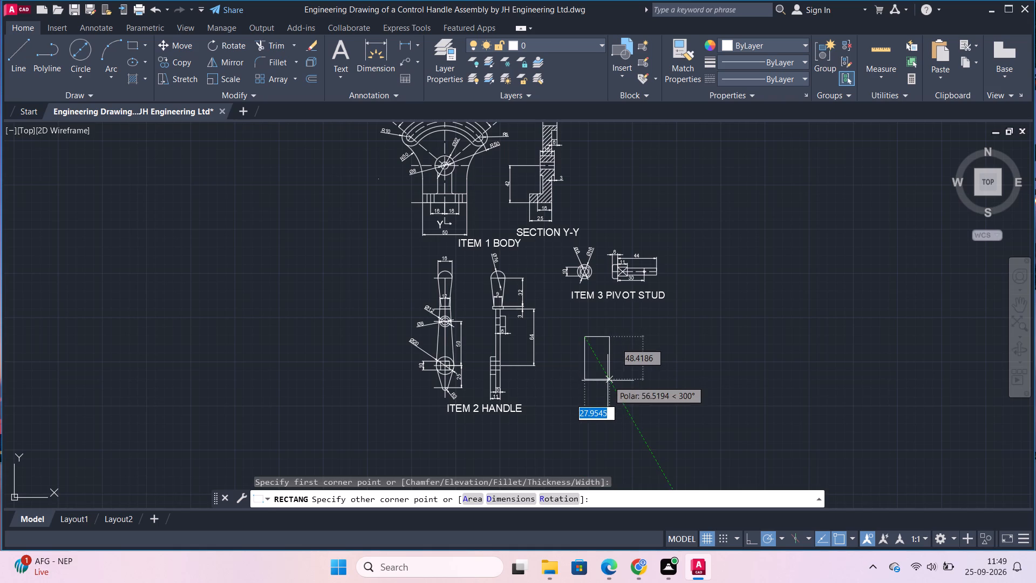
key(6)
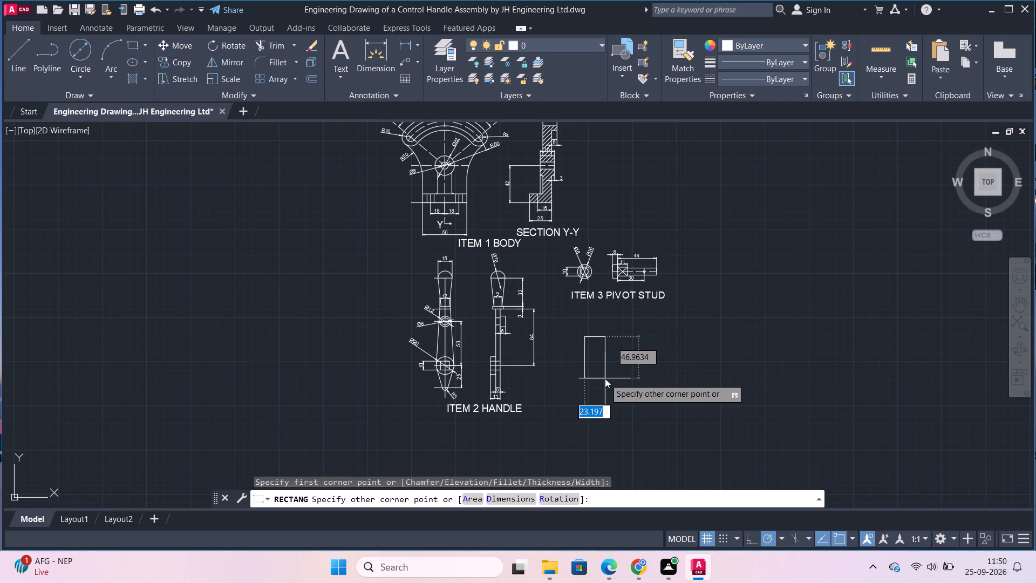
key(Tab)
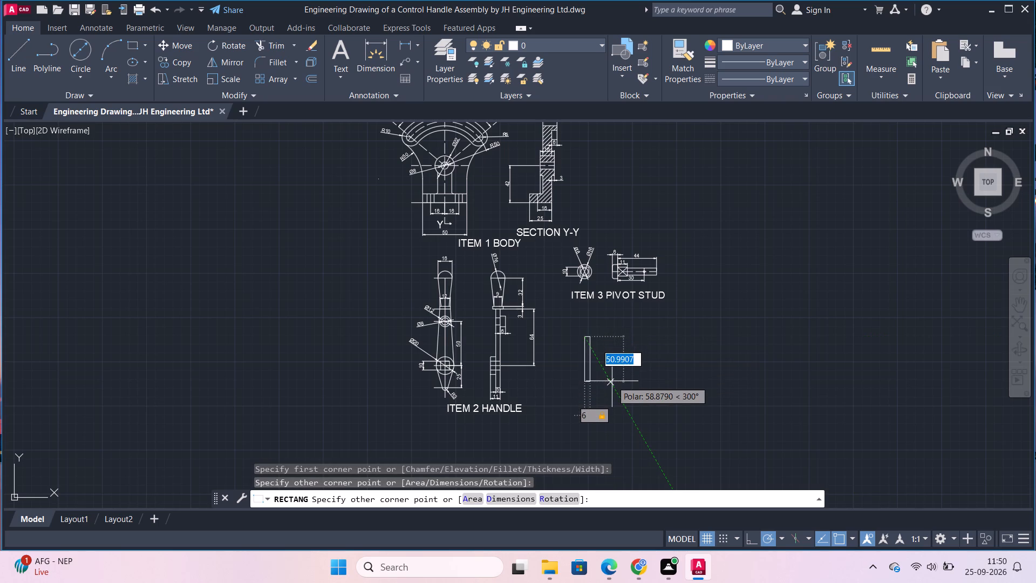
scroll(606, 372, up, 2)
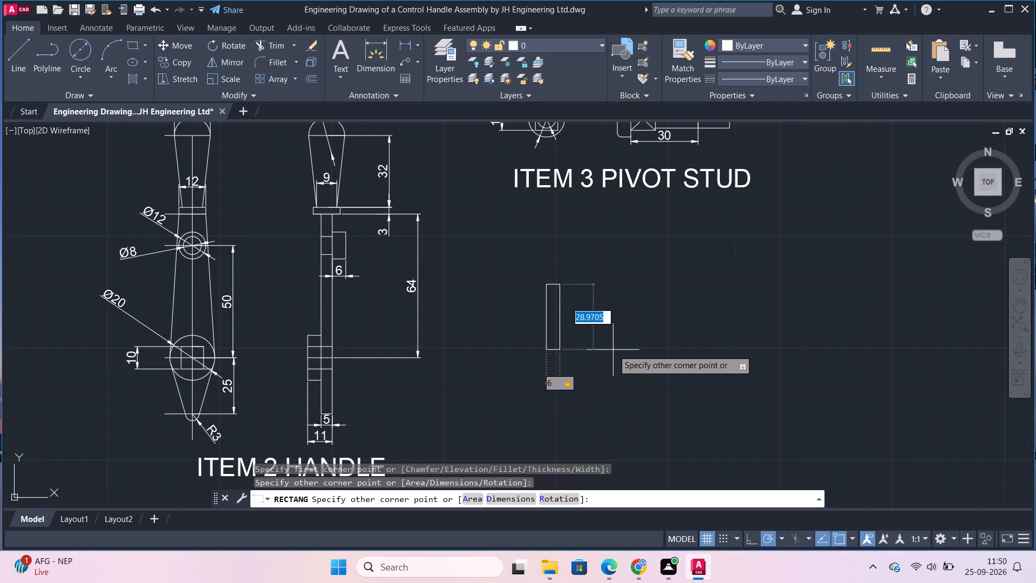
text(16)
key(Return)
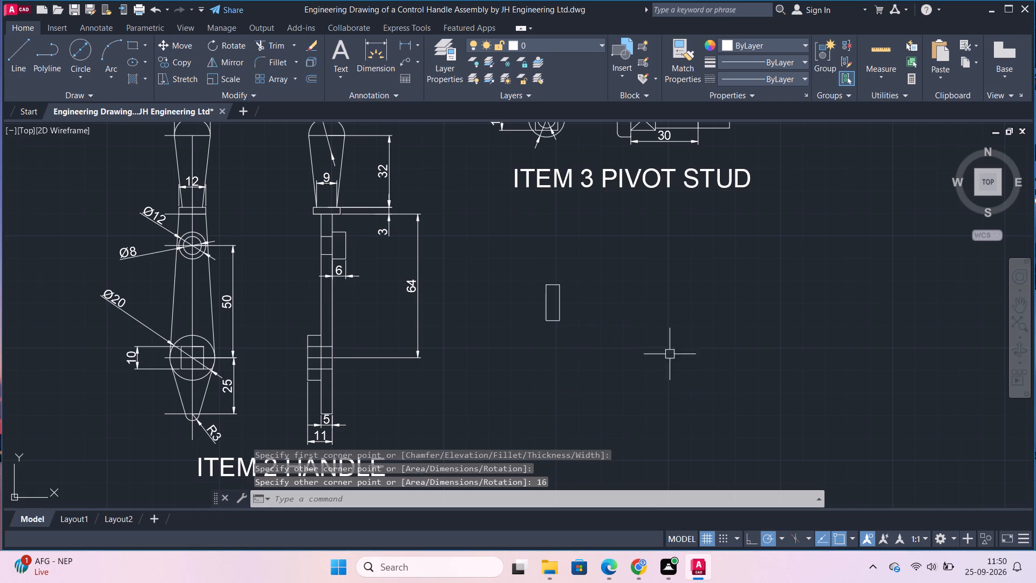
Draw two concentric circles with diameters 16 and 8, centred on the 6 by 16 rectangle.
click(91, 48)
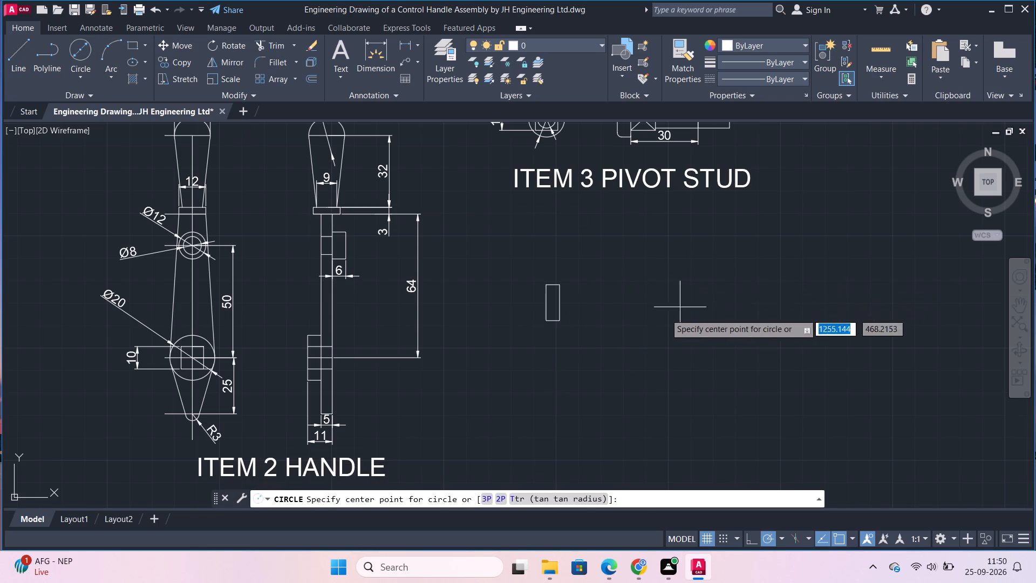
click(553, 301)
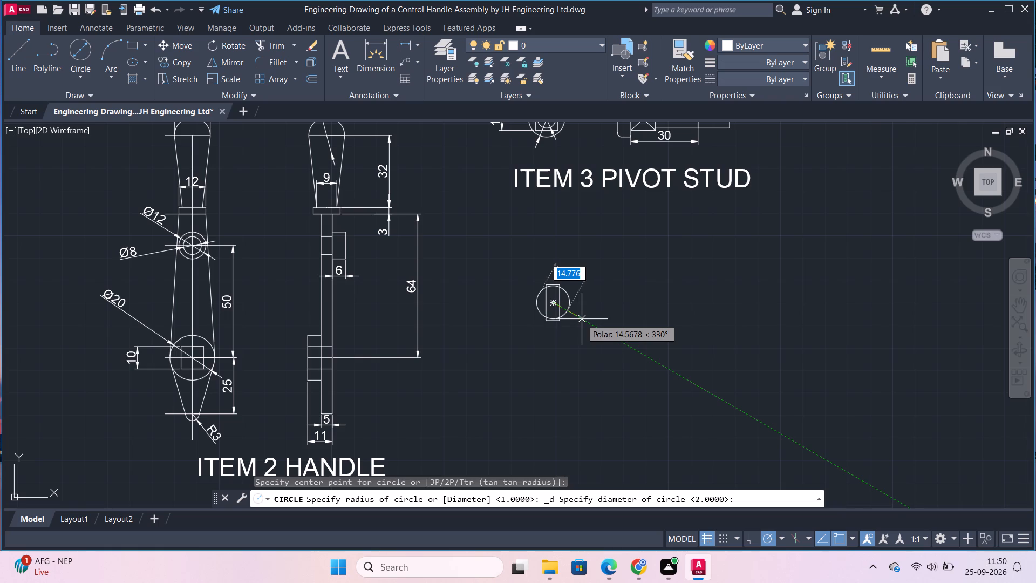
key(d)
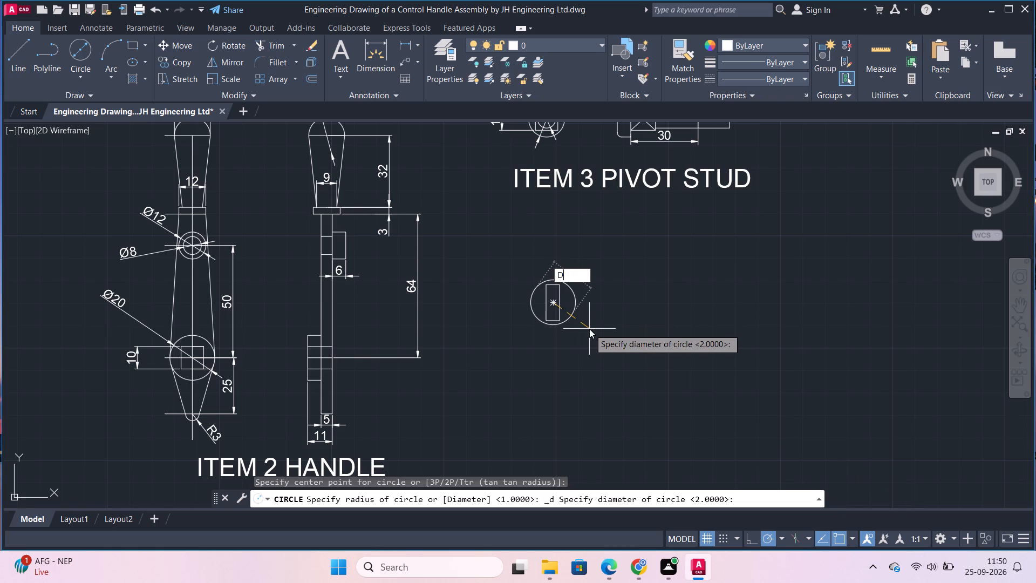
key(Return)
text(16)
key(Return)
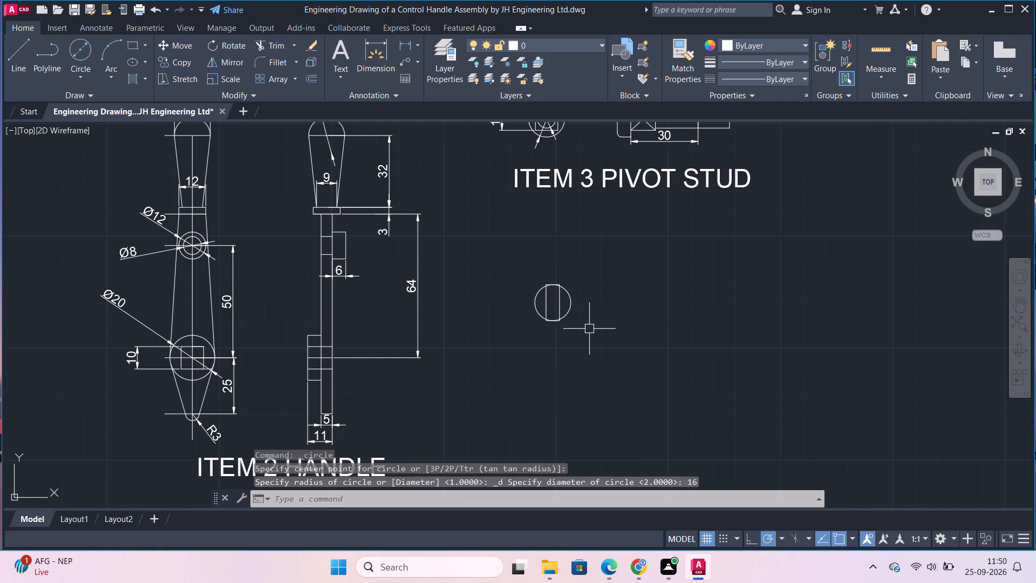
scroll(589, 283, up, 2)
scroll(535, 323, up, 1)
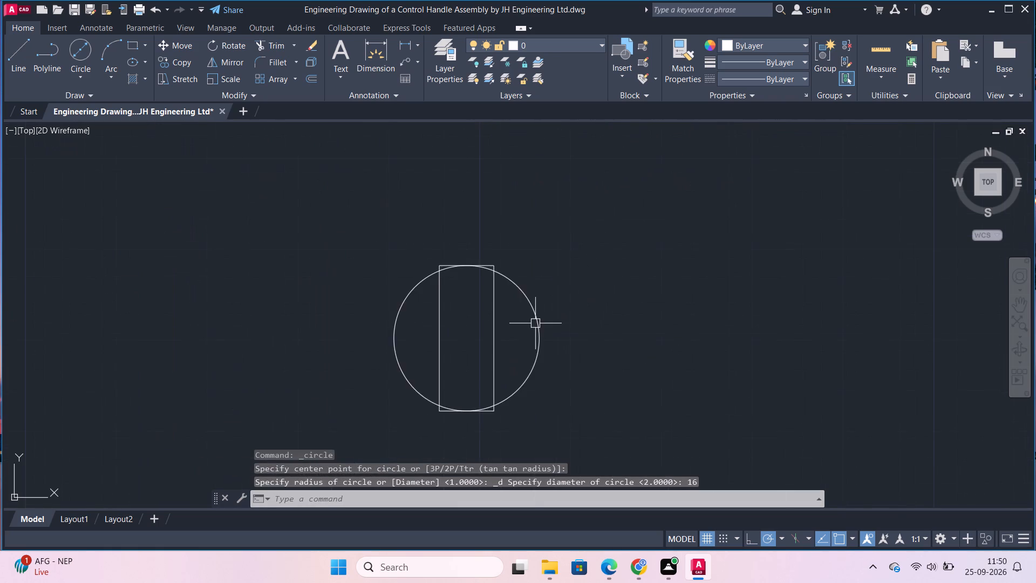
key(space)
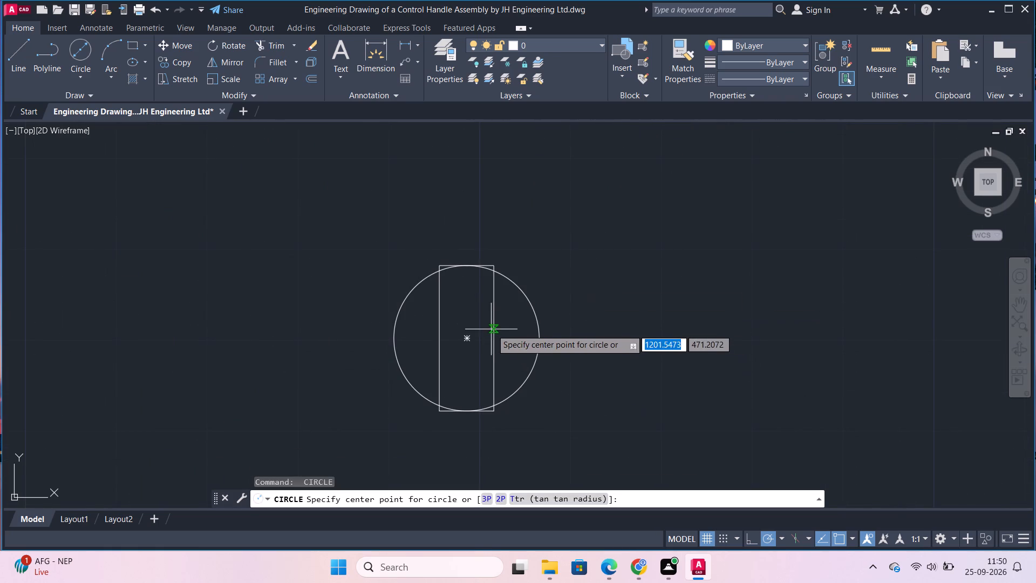
click(469, 337)
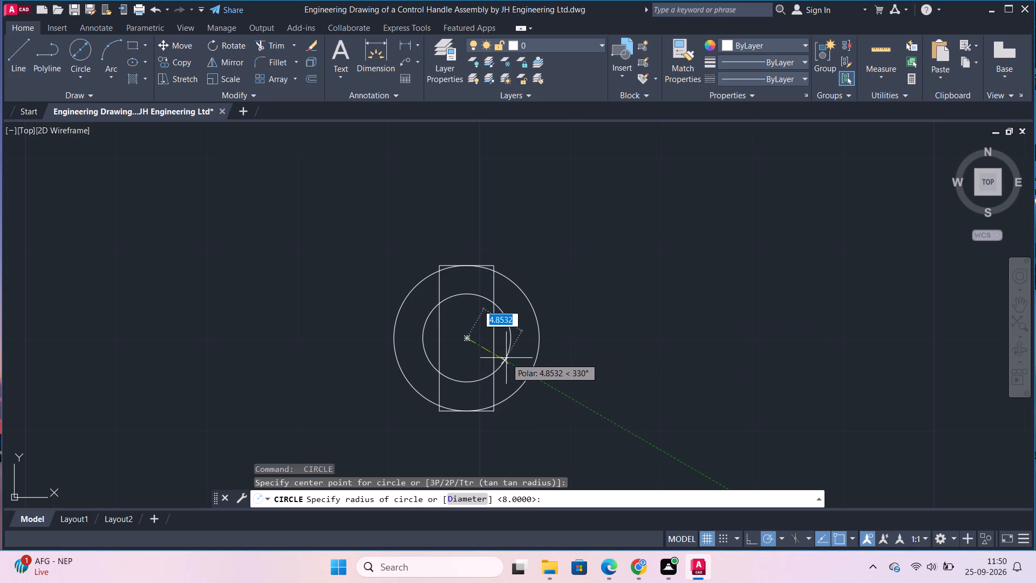
key(d)
key(Return)
key(8)
key(Return)
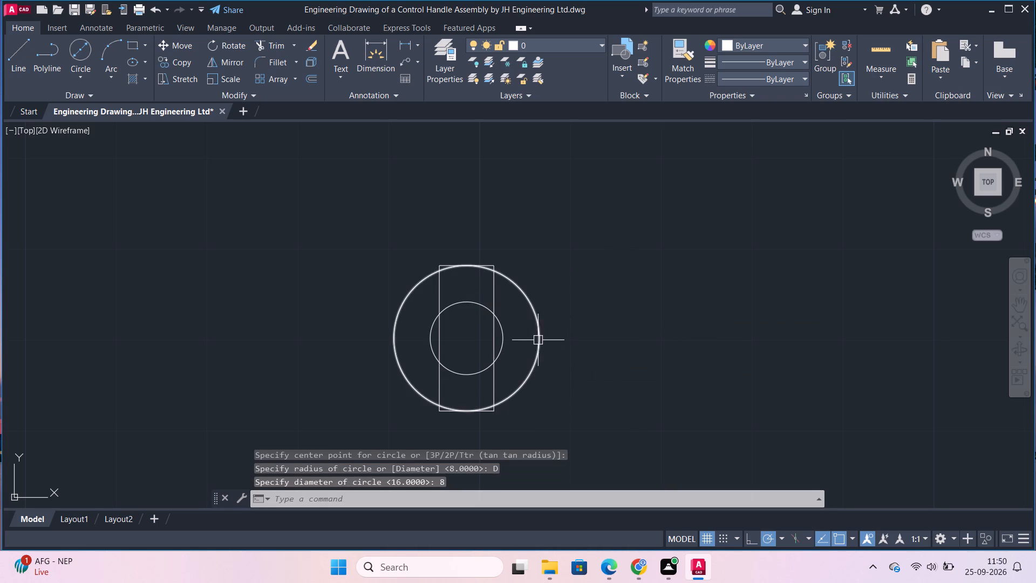
Move both concentric circles horizontally to the left, clear of the rectangle and level with its centre.
click(538, 340)
click(503, 338)
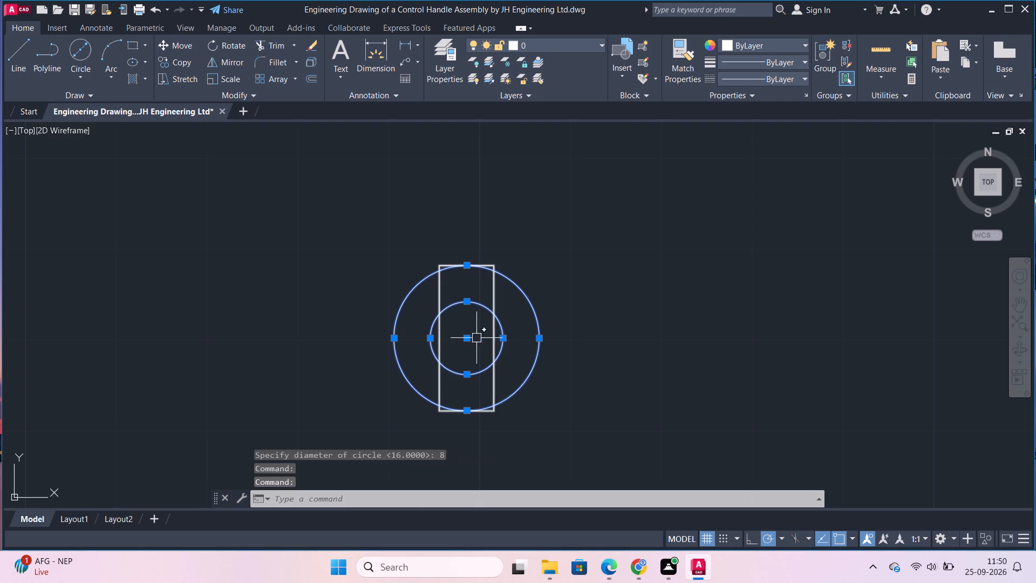
click(467, 340)
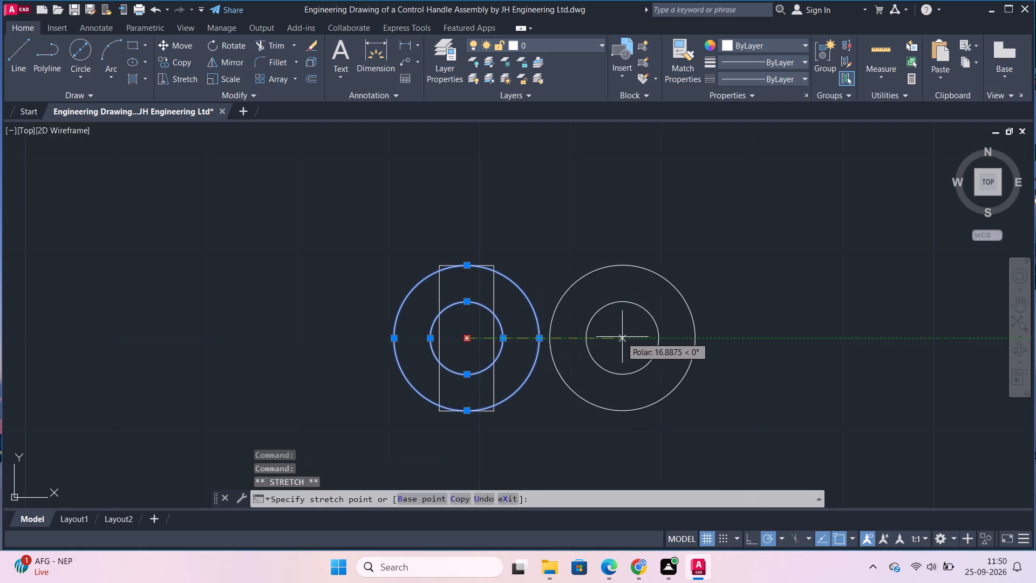
scroll(623, 337, down, 2)
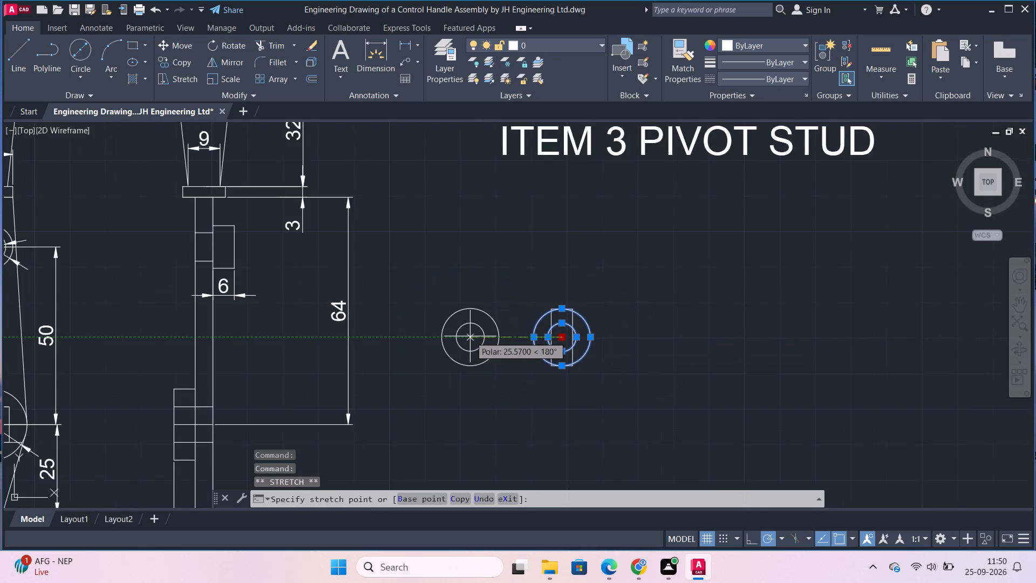
click(483, 336)
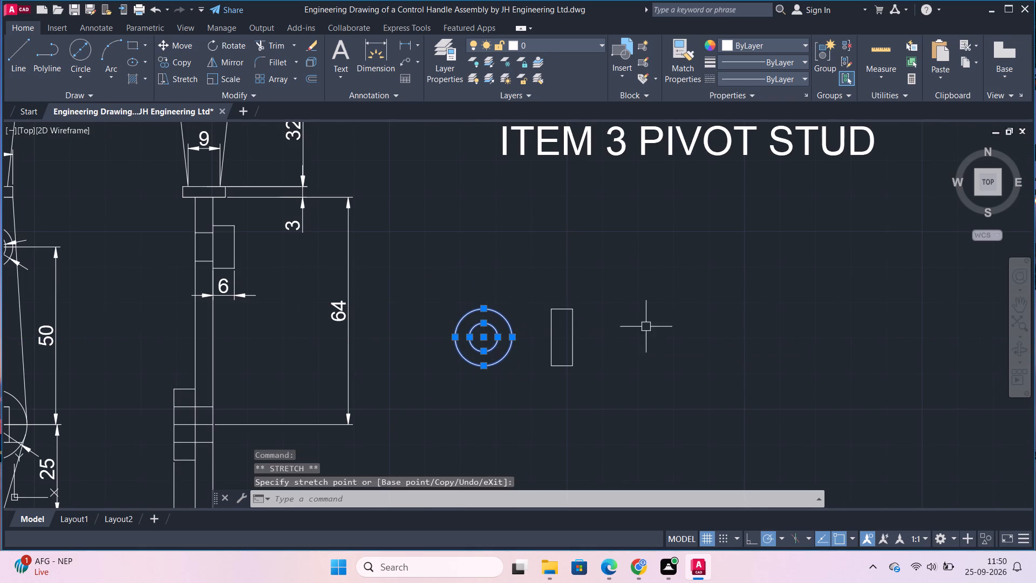
Draw a circle of diameter 2 at the centre of the rectangle.
click(78, 62)
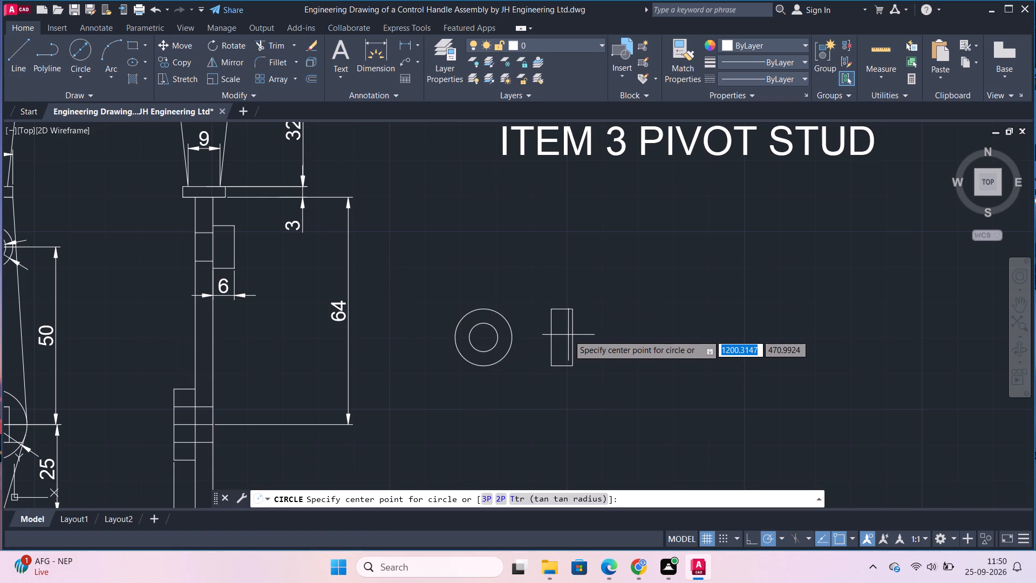
click(563, 341)
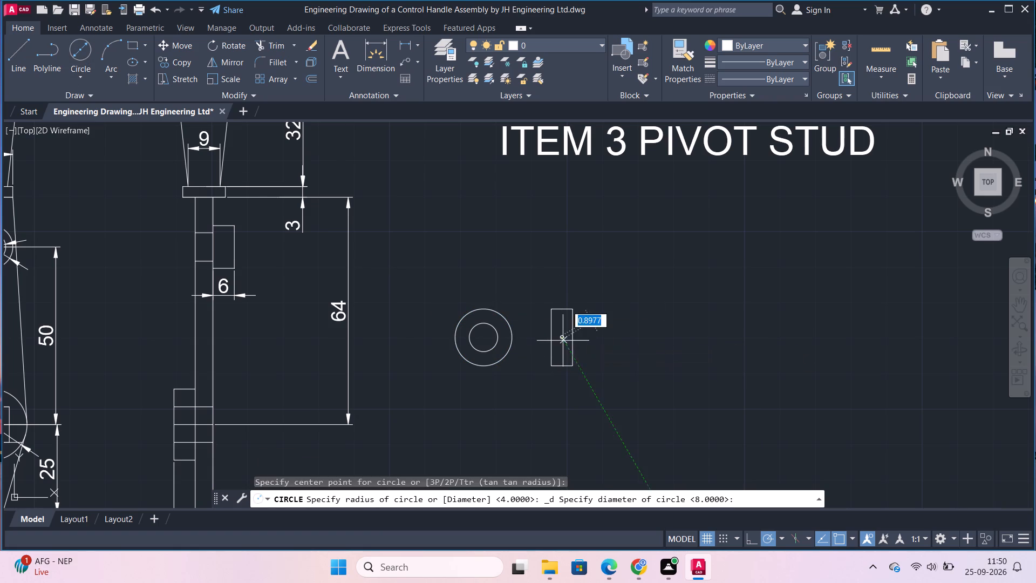
key(d)
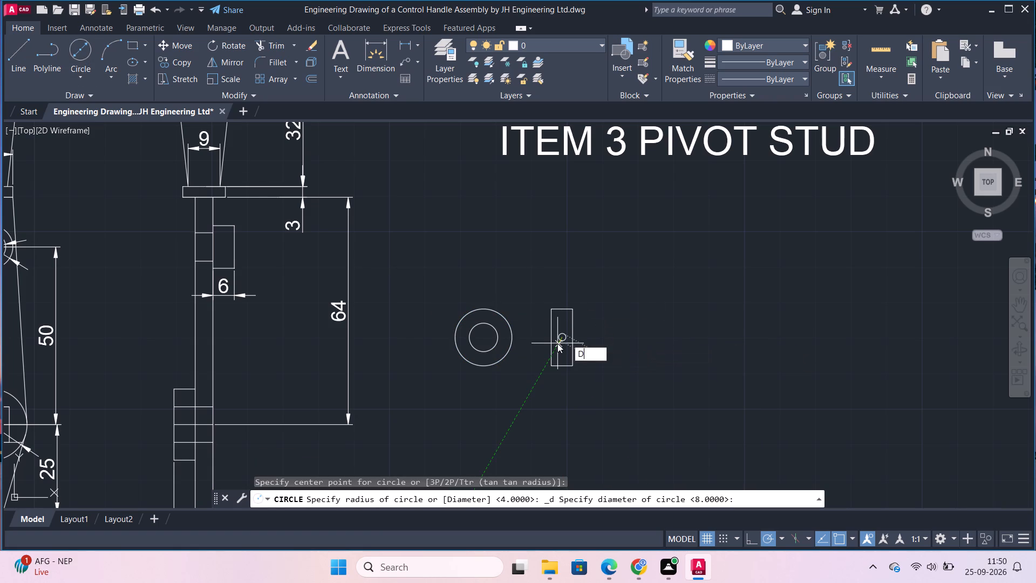
key(Return)
key(2)
key(Return)
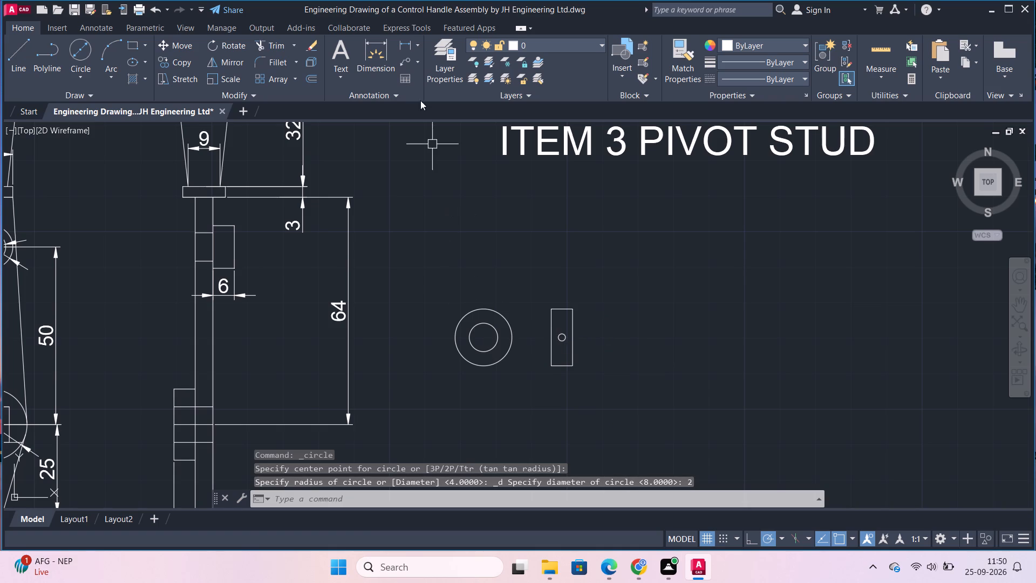
Add a linear dimension for the rectangle's width, placed above its top edge.
click(407, 40)
click(552, 311)
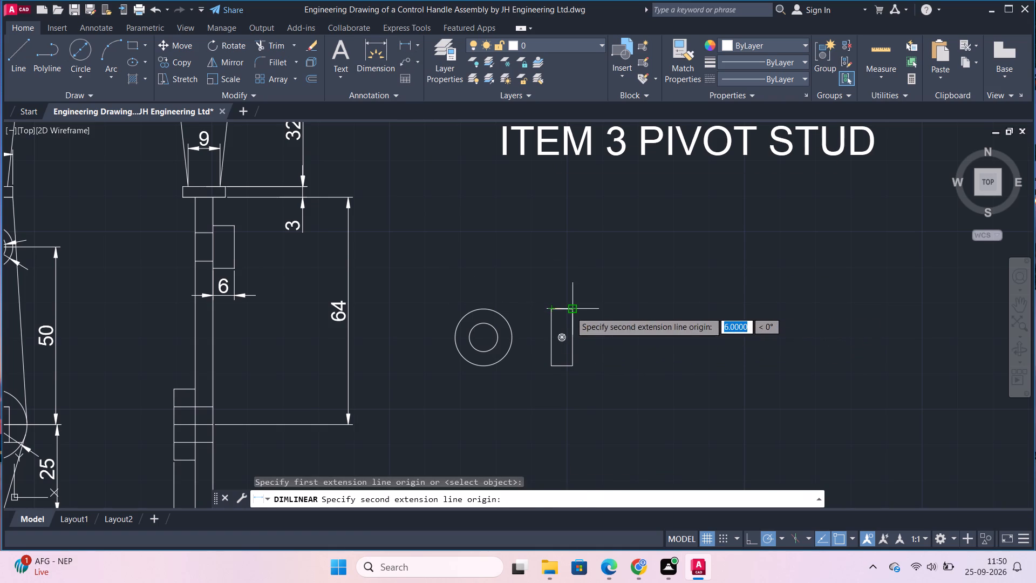
click(570, 311)
click(566, 289)
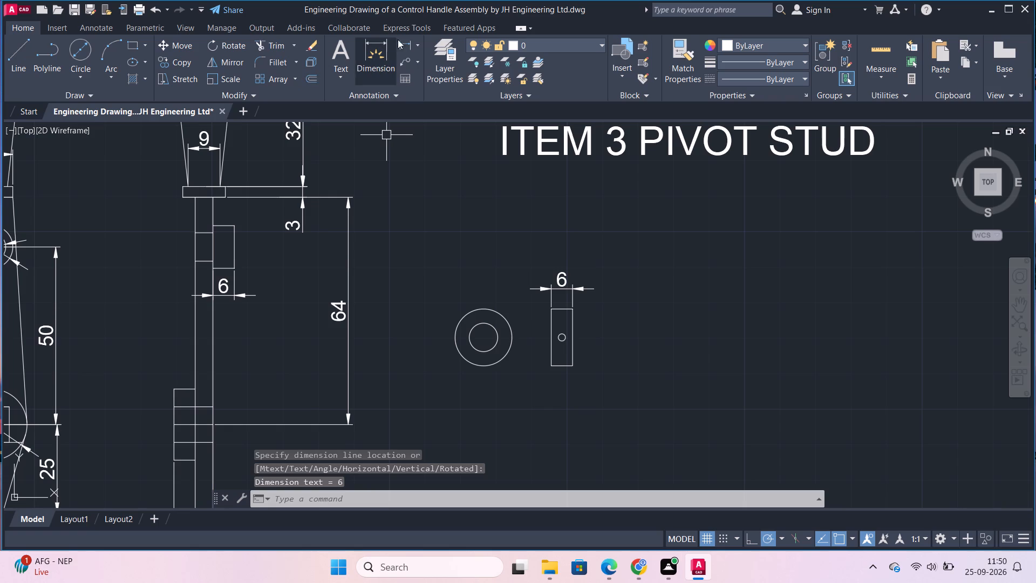
Add diameter dimensions to the outer and inner concentric circles, placing them above and to the lower left.
click(416, 49)
click(430, 202)
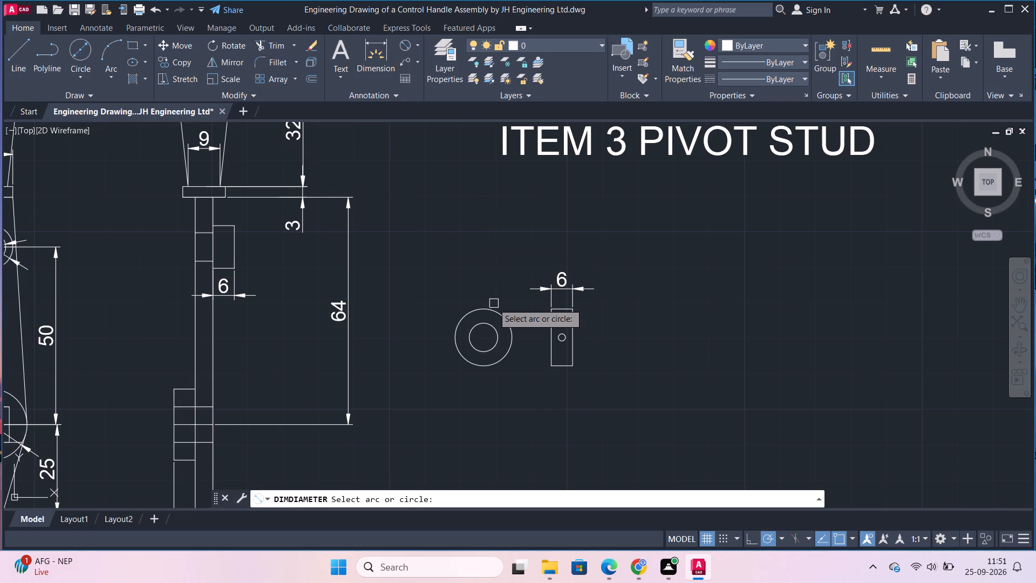
click(493, 308)
click(455, 265)
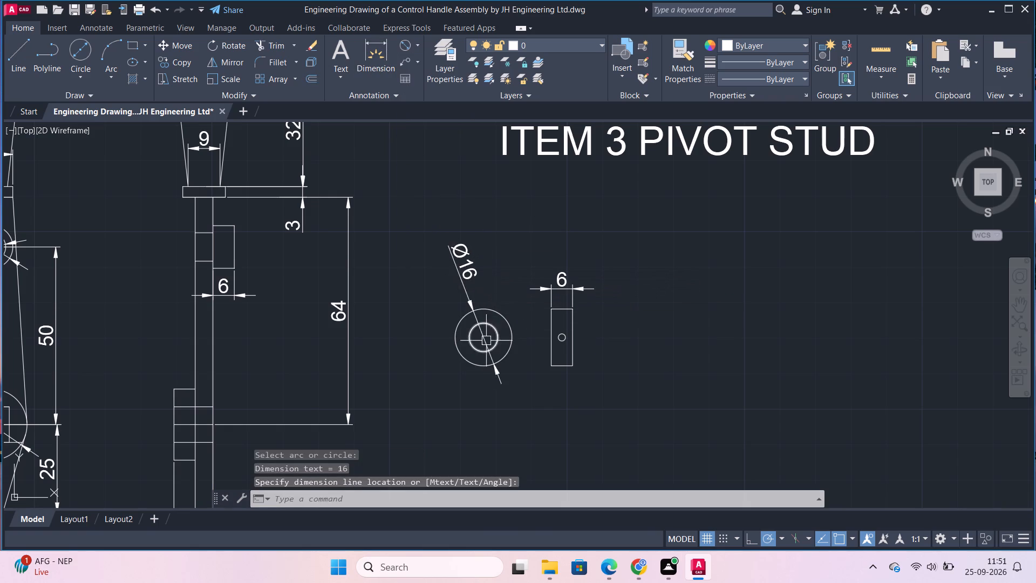
click(476, 344)
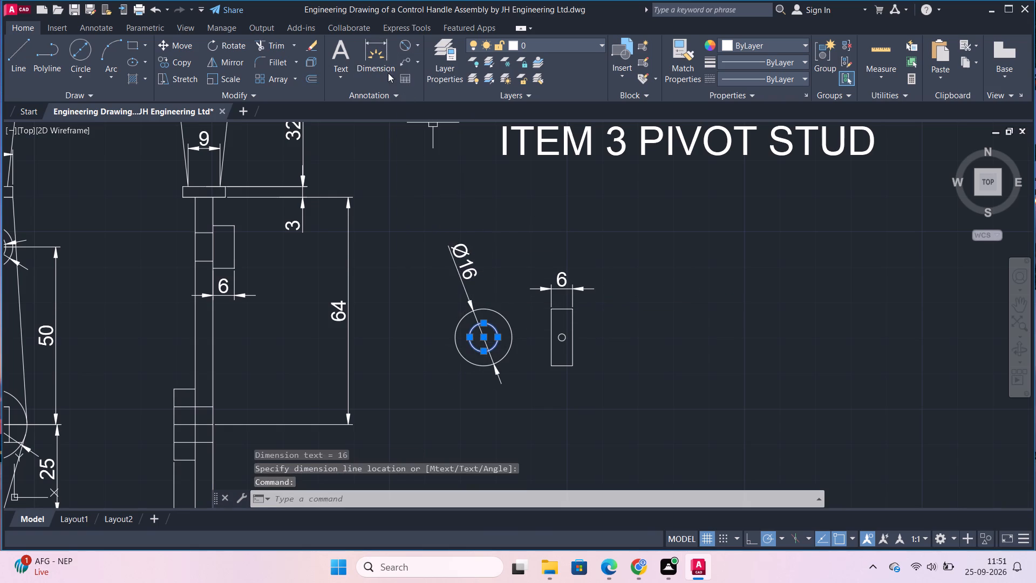
click(403, 42)
click(474, 344)
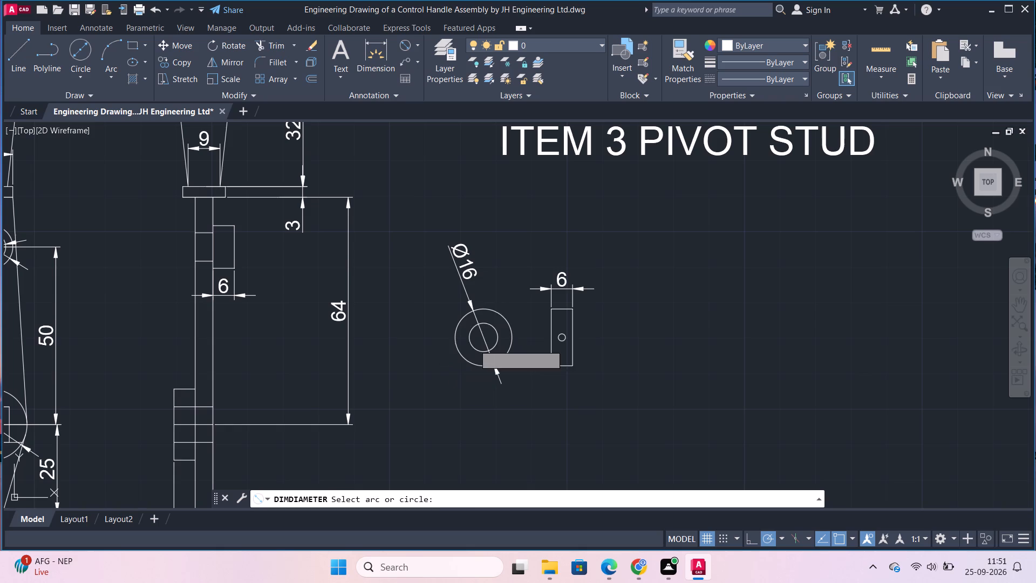
click(440, 356)
key(Escape)
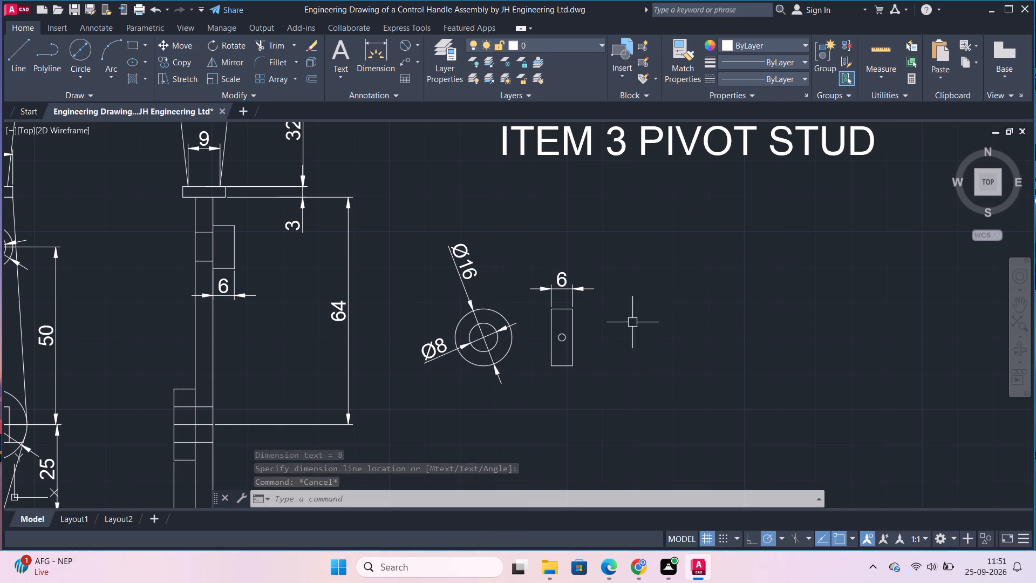
Place a multileader pointing to the small circle, with its landing below the rectangle and text height 3.
click(397, 63)
click(405, 61)
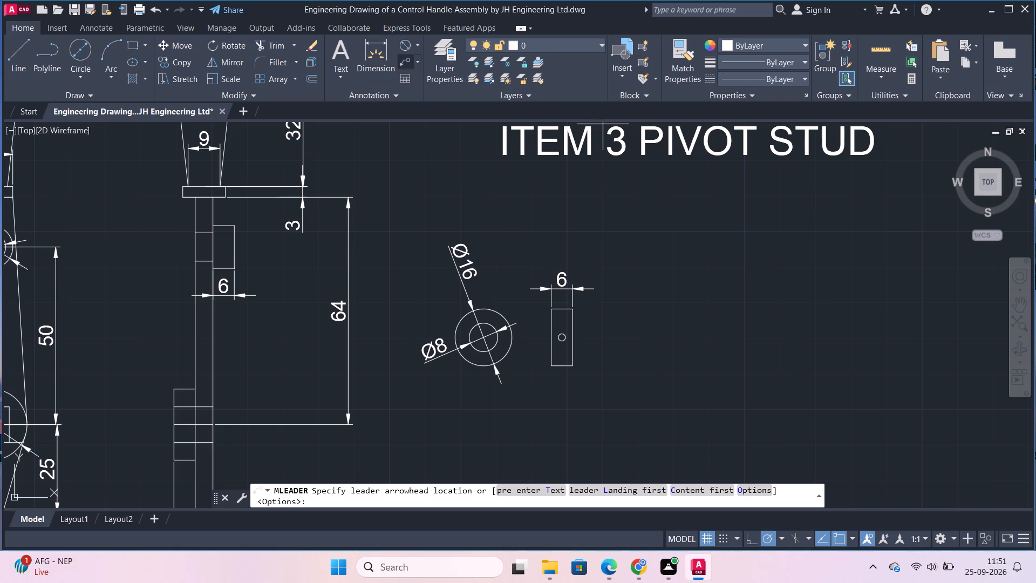
click(563, 337)
click(551, 406)
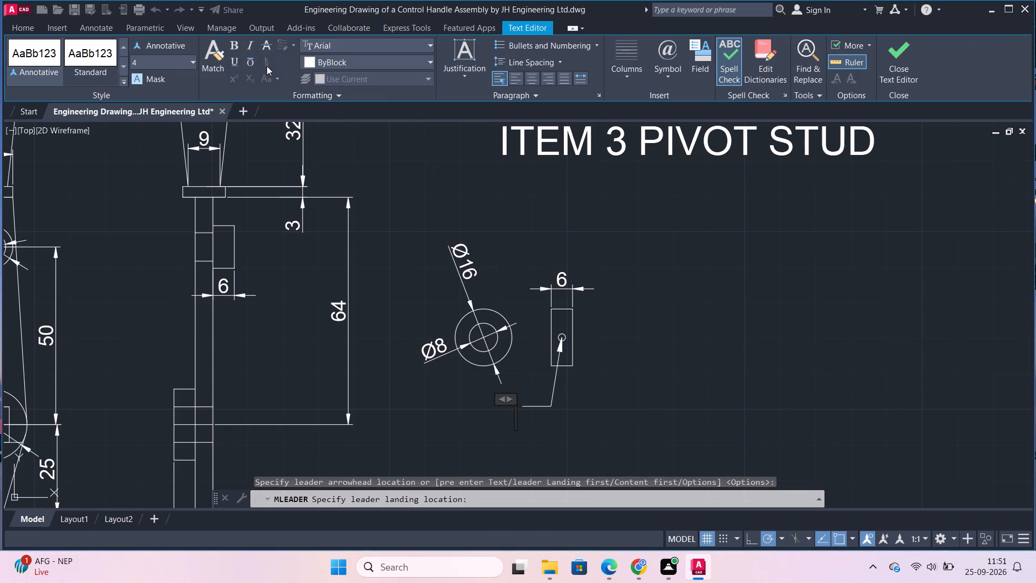
click(194, 65)
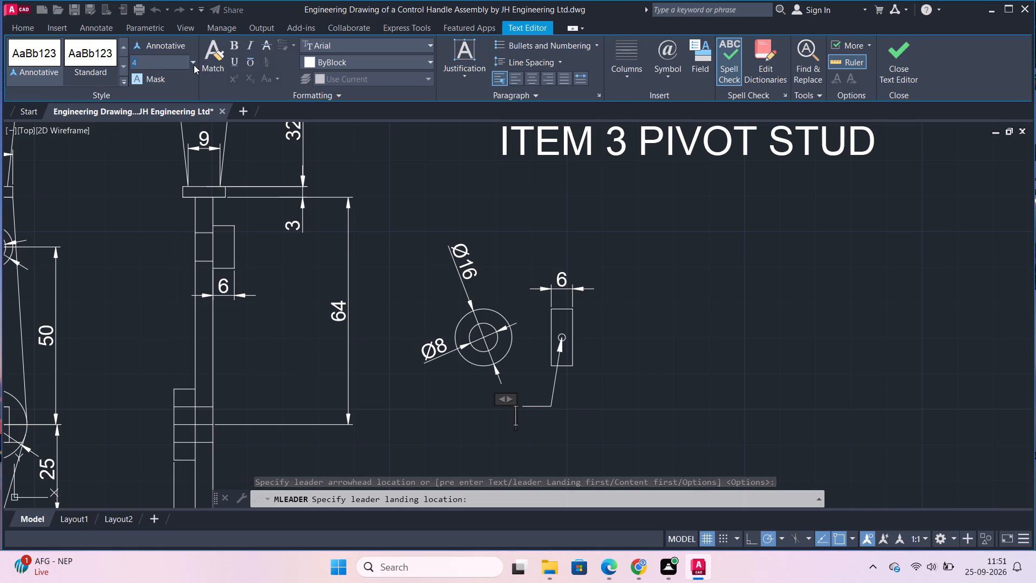
click(146, 92)
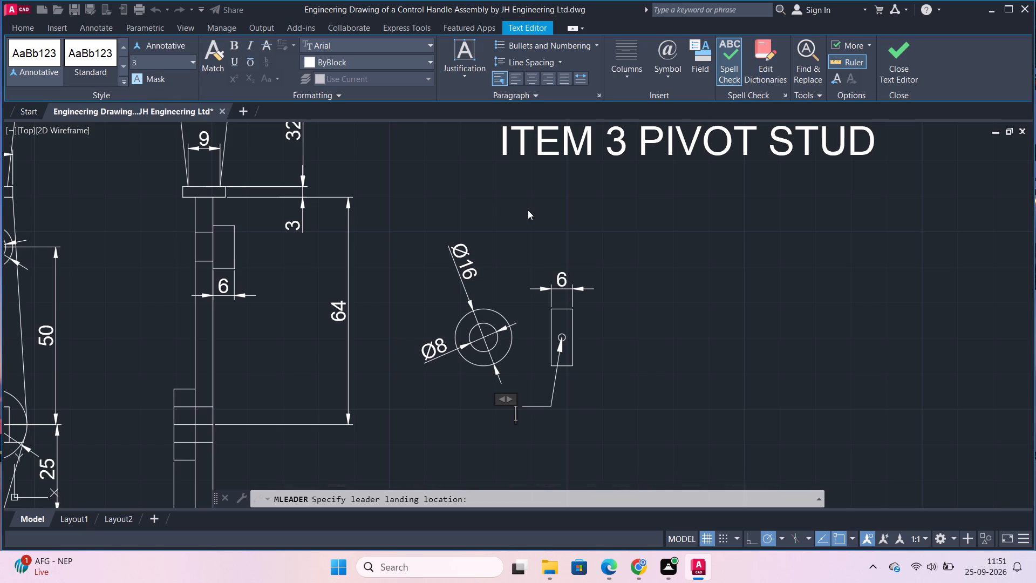
Enter the multileader text "Ø2 HOLE", using the diameter symbol, and finish the annotation.
key(h)
key(BackSpace)
click(667, 51)
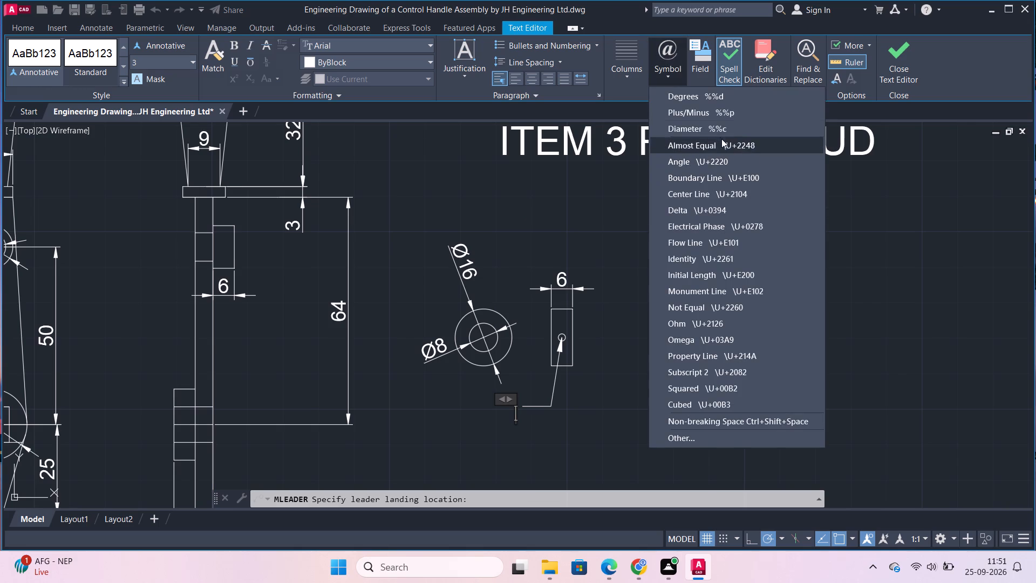
click(688, 131)
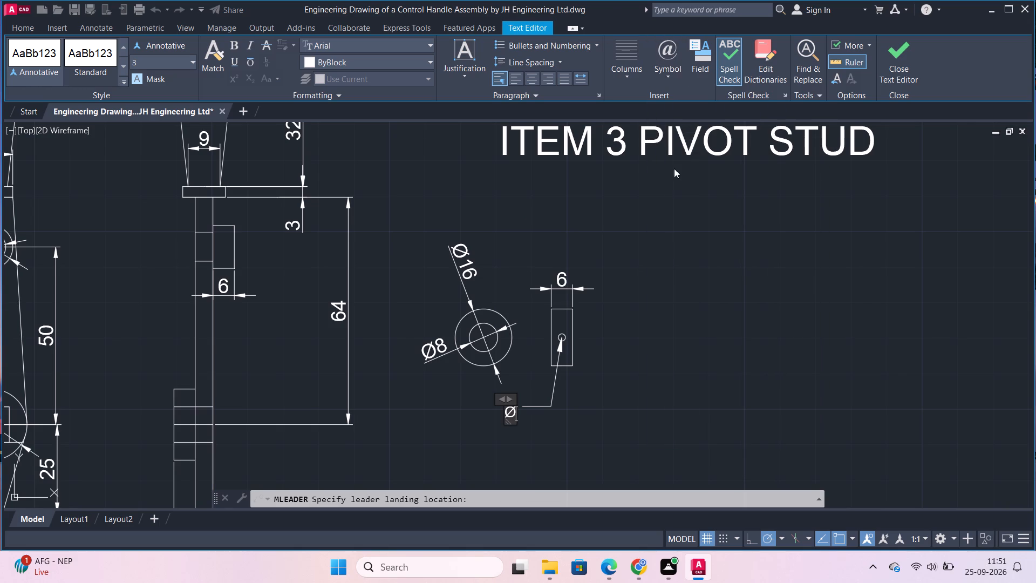
key(space)
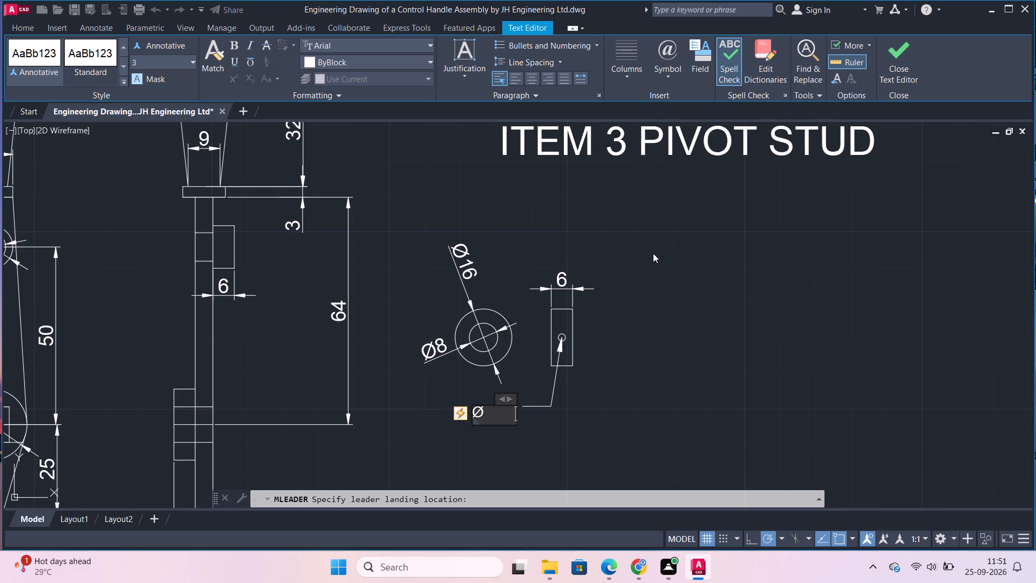
key(2)
key(BackSpace)
key(BackSpace)
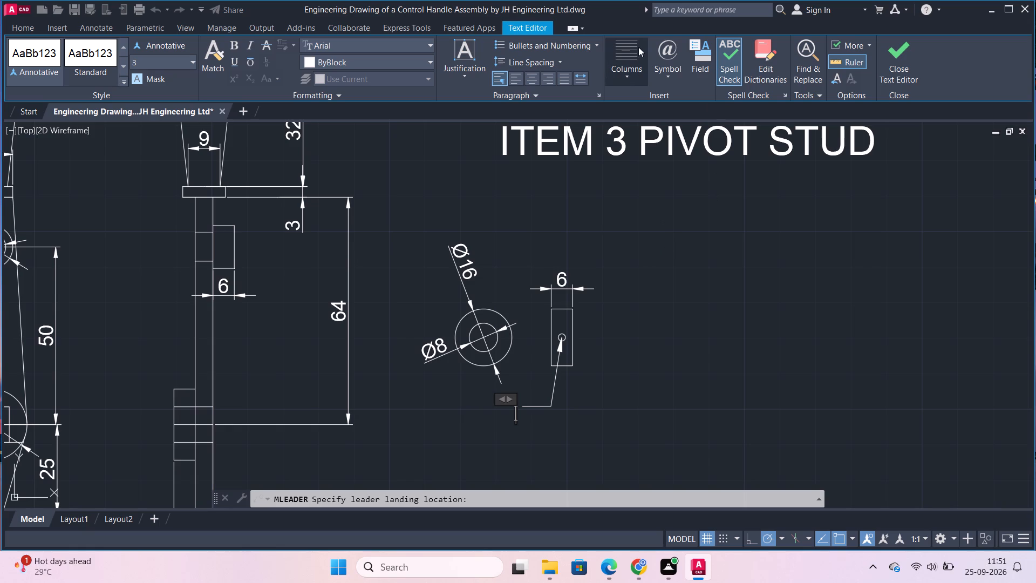
click(652, 49)
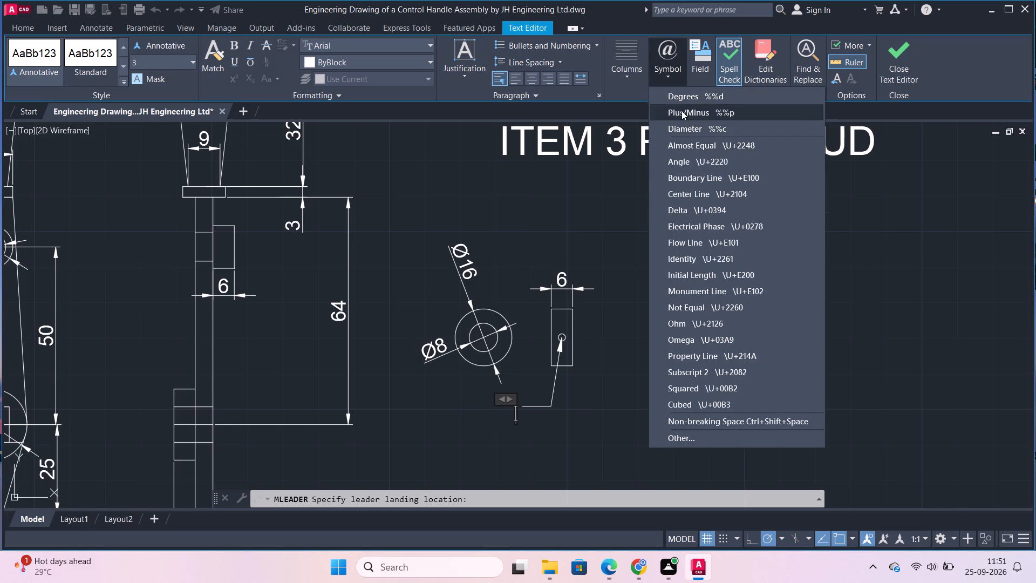
click(688, 130)
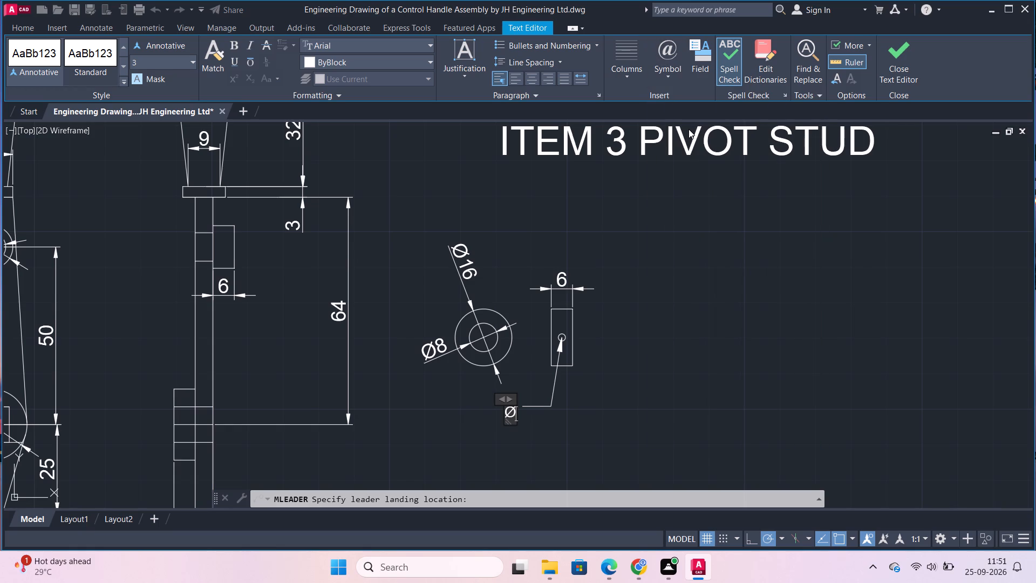
key(2)
key(v)
key(BackSpace)
key(space)
text(HO)
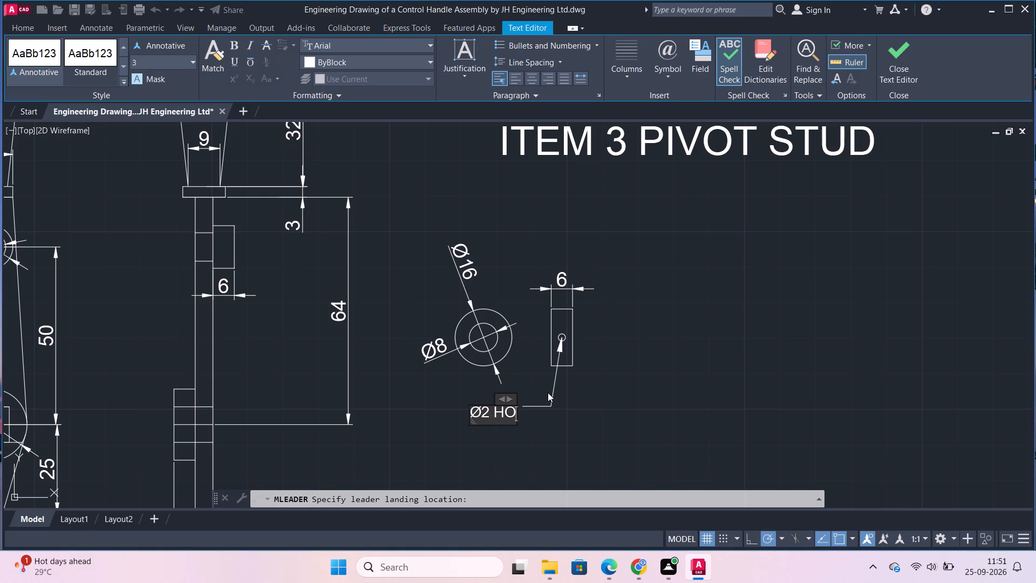
text(LE)
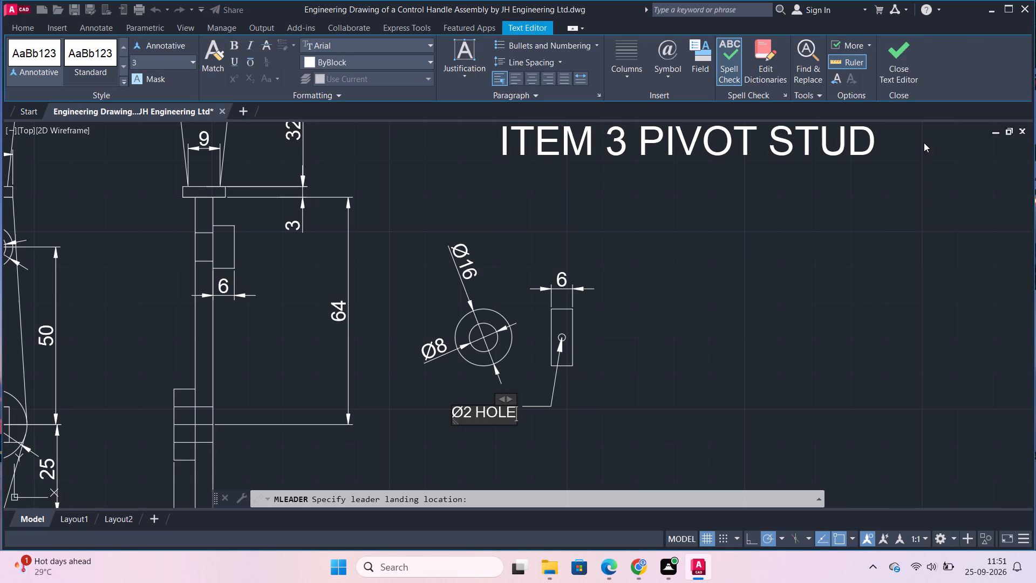
click(889, 57)
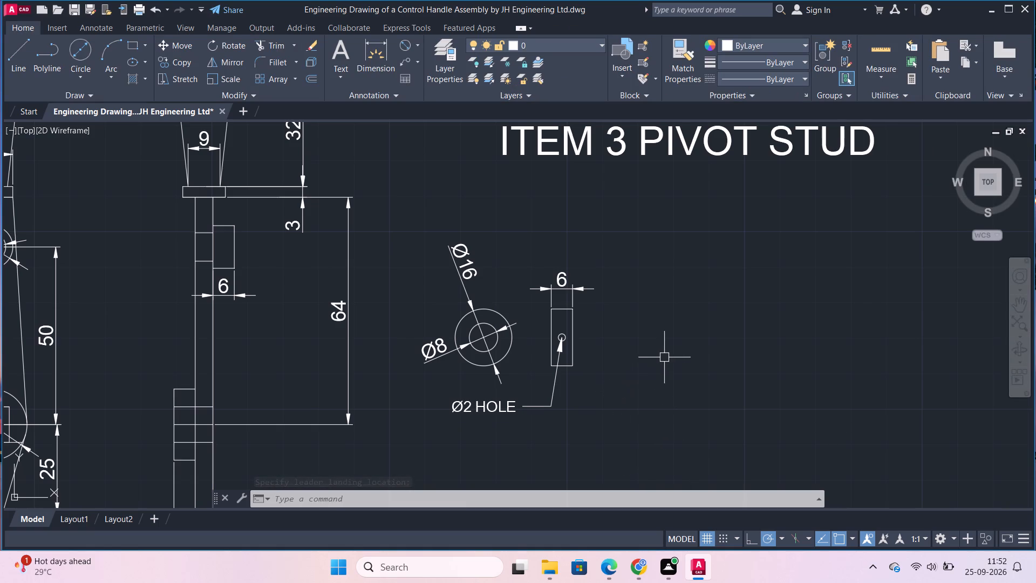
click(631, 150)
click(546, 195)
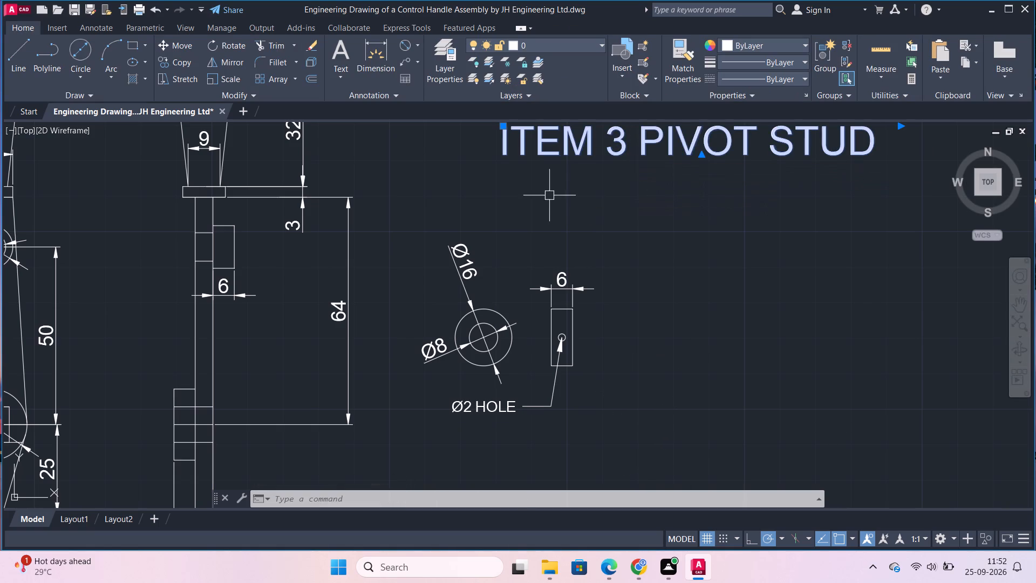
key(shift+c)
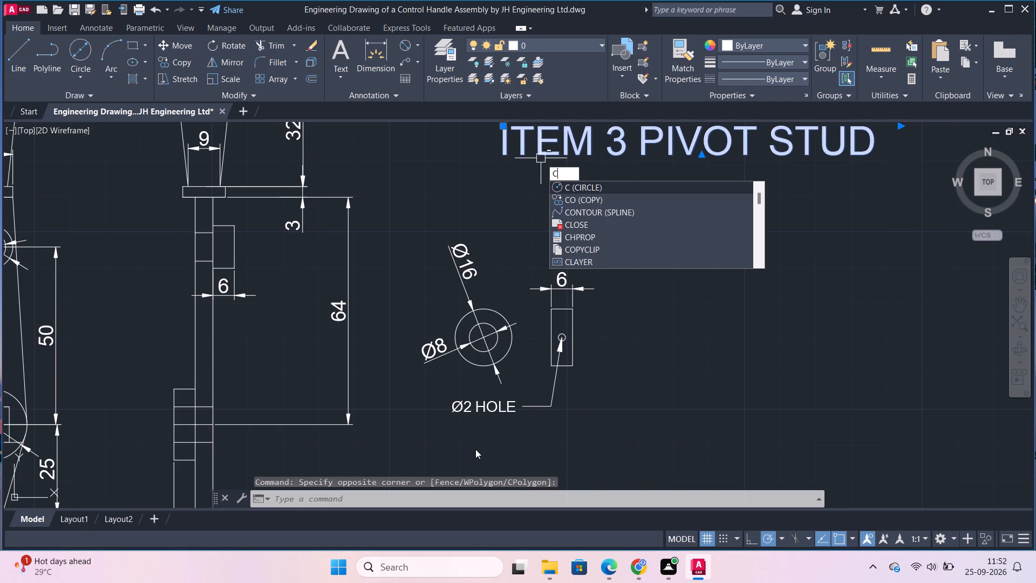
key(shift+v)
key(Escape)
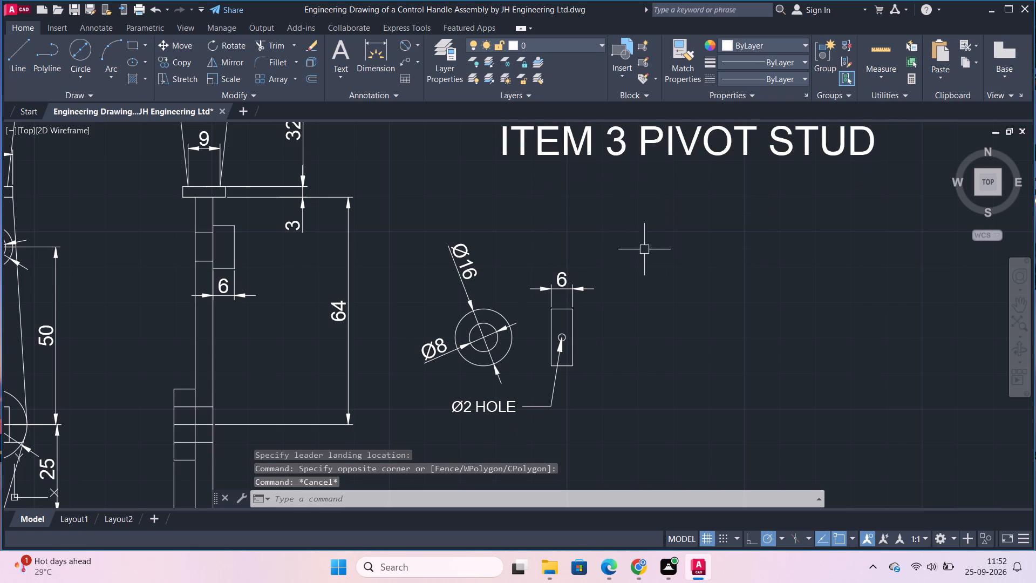
Copy the "ITEM 3 PIVOT STUD" title and paste it beneath the Ø2 HOLE note of the ring-shaped component.
click(610, 154)
key(ctrl+c)
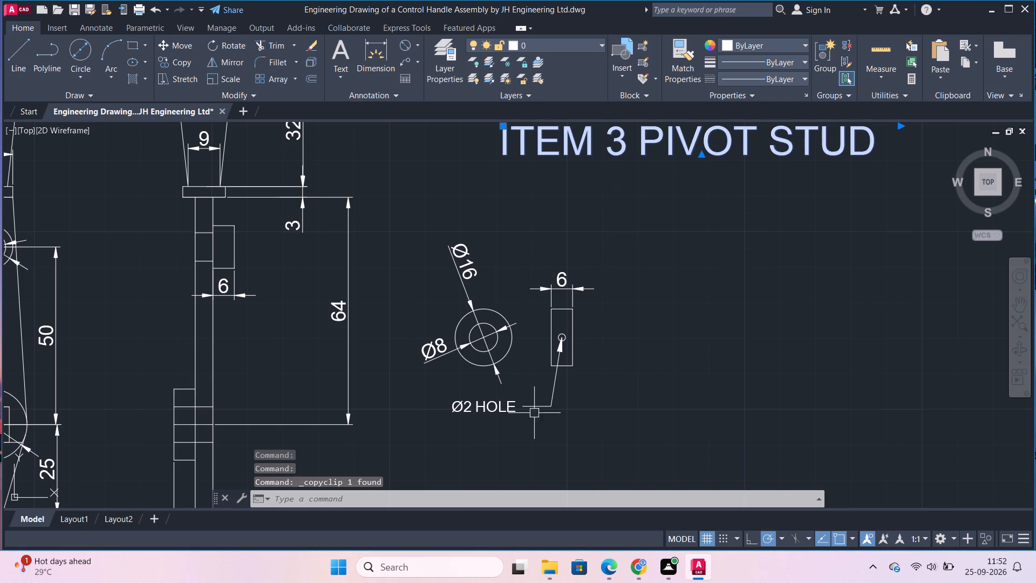
key(ctrl+v)
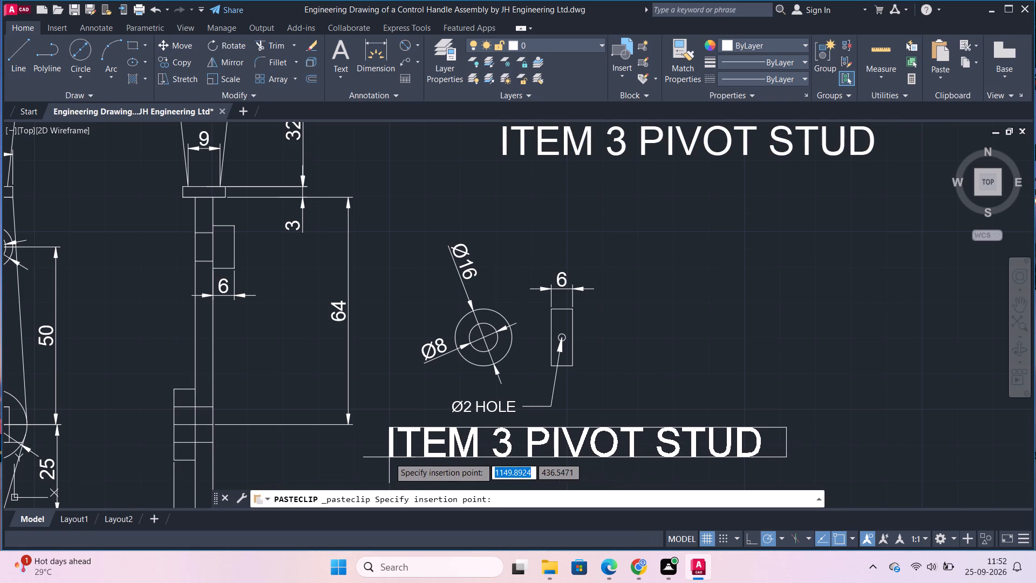
click(389, 457)
Change the pasted title's text to "ITEM 4 COLLAR".
scroll(655, 362, down, 1)
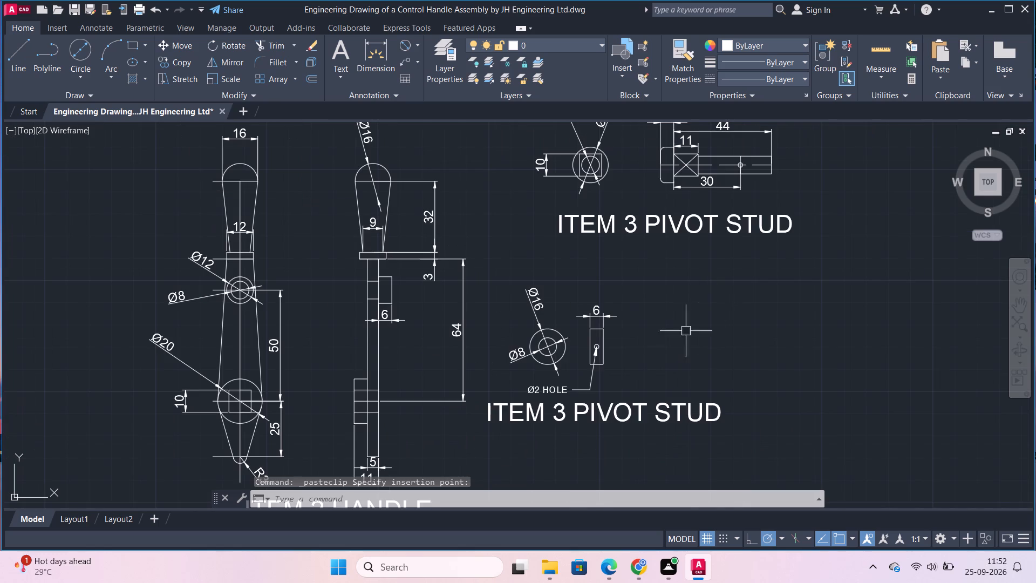
double_click(625, 403)
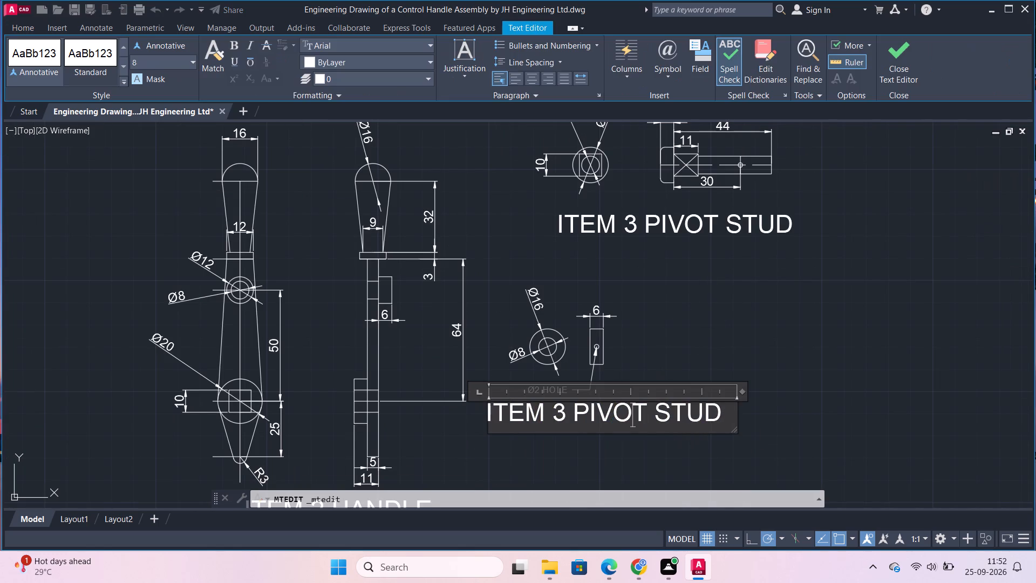
click(723, 418)
key(BackSpace)
key(BackSpace)
key(BackSpace)
key(BackSpace)
key(BackSpace)
key(BackSpace)
key(BackSpace)
key(BackSpace)
key(BackSpace)
key(BackSpace)
key(BackSpace)
key(BackSpace)
key(BackSpace)
key(BackSpace)
key(BackSpace)
key(BackSpace)
key(BackSpace)
key(BackSpace)
key(BackSpace)
key(BackSpace)
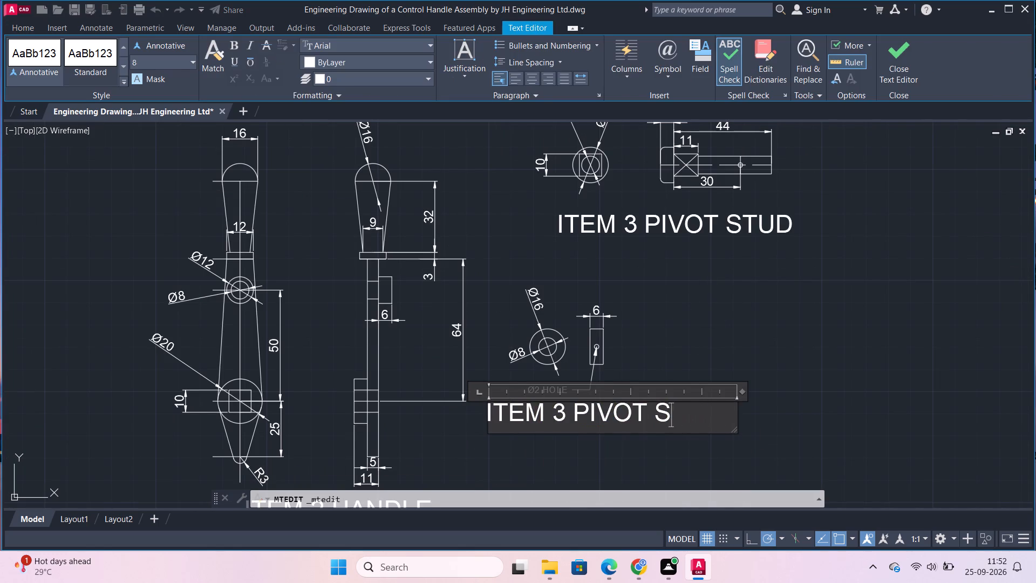
text(ITEM 4 CO)
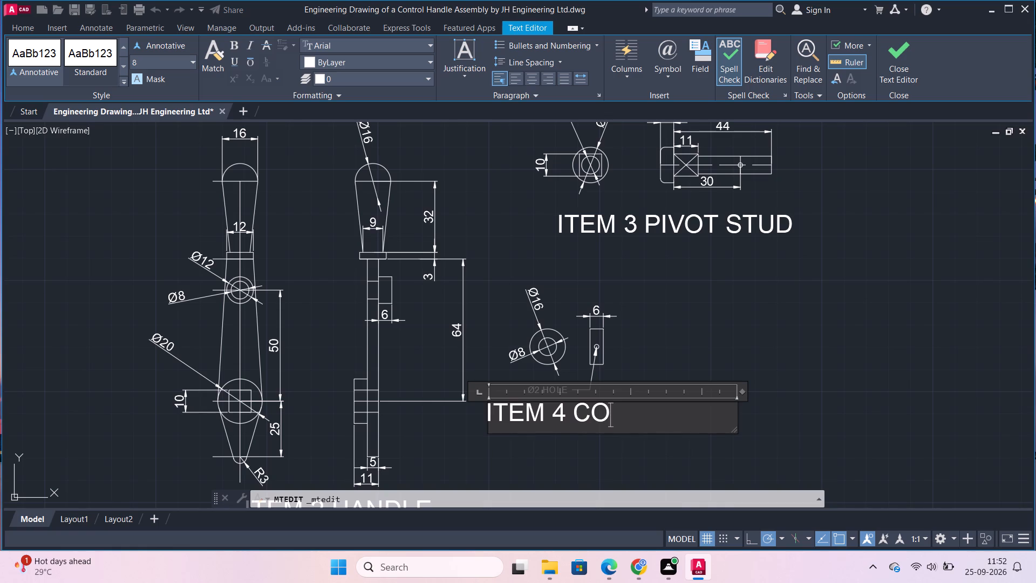
text(LLAR)
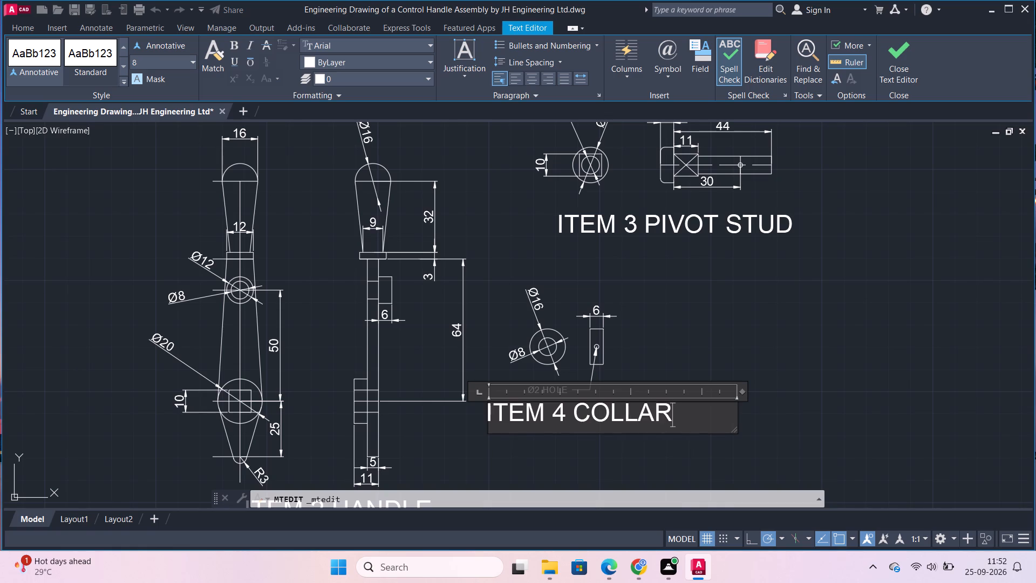
click(891, 77)
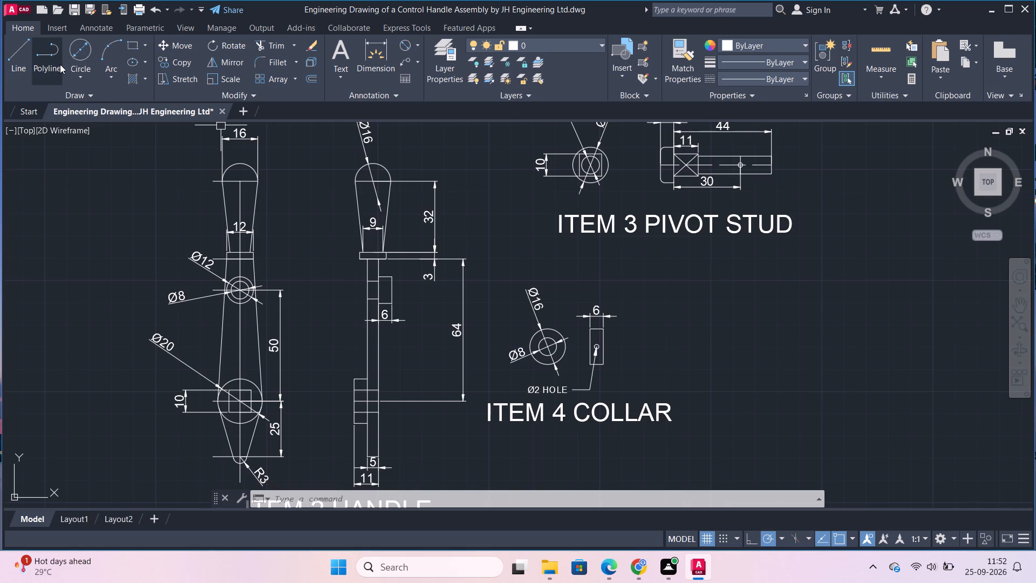
Draw a closed horizontal rectangle 20 long and 2 high with lines, to the right of the collar's side view.
click(16, 52)
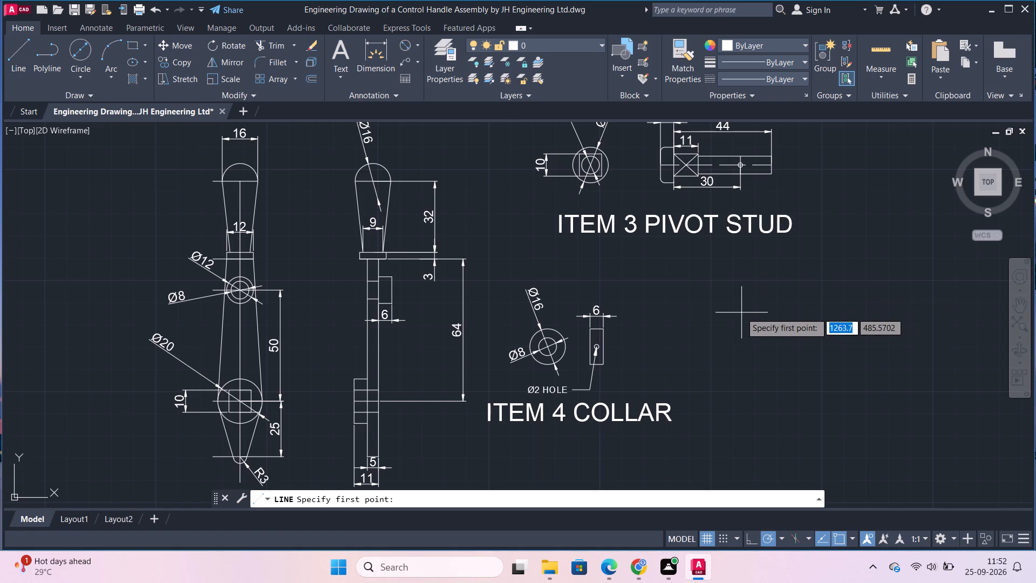
click(739, 308)
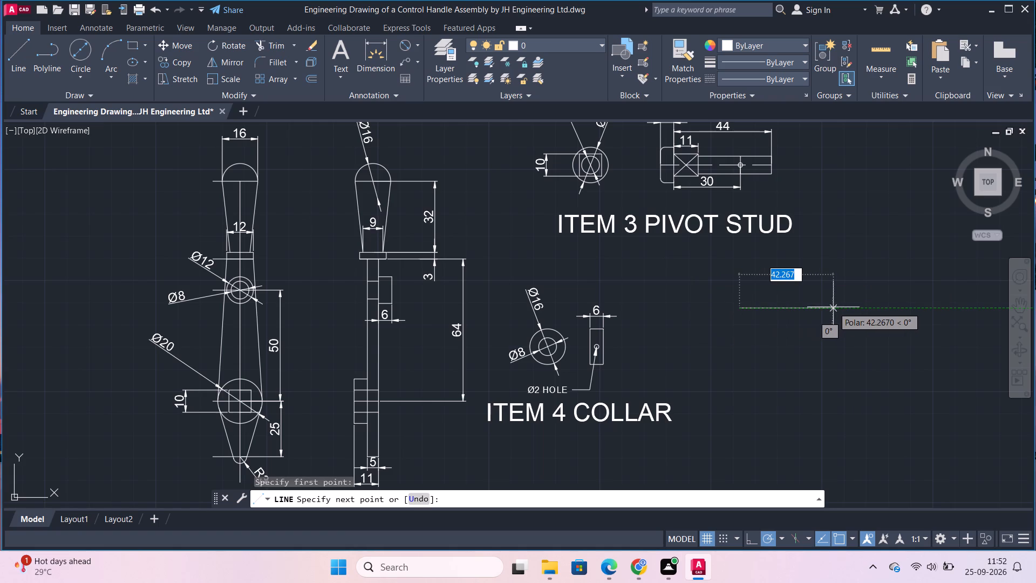
text(20)
key(Return)
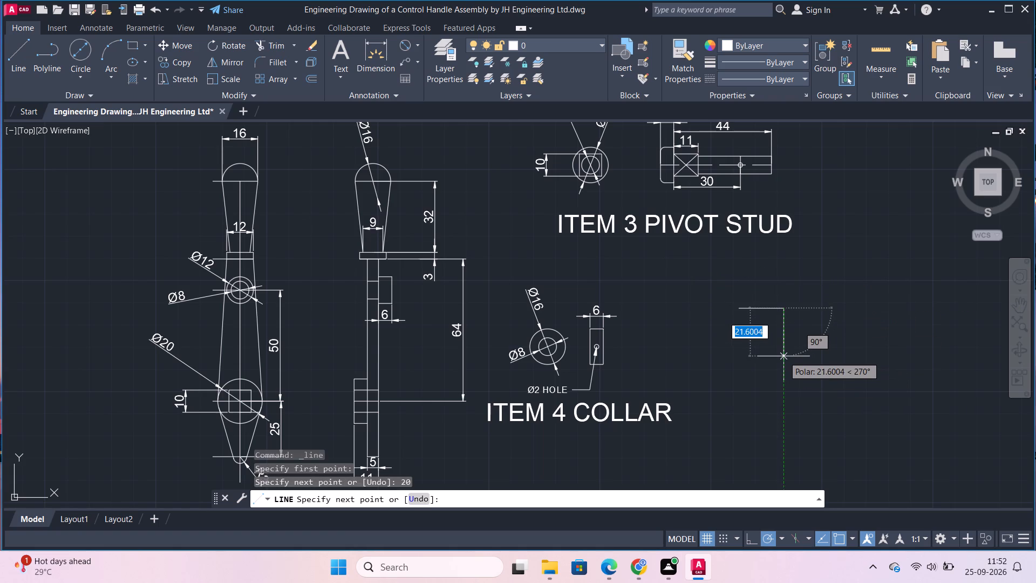
text(20)
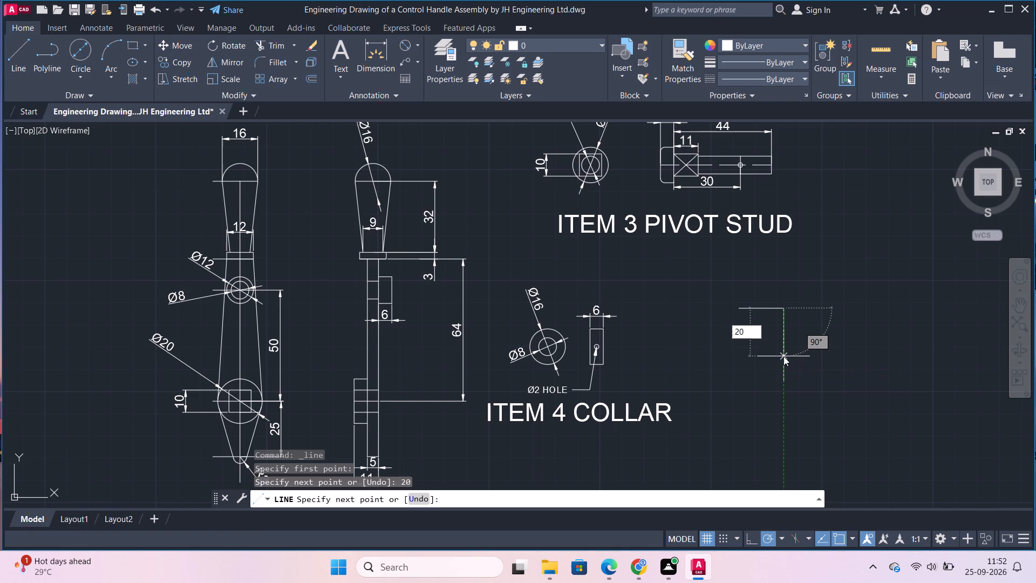
key(BackSpace)
key(Return)
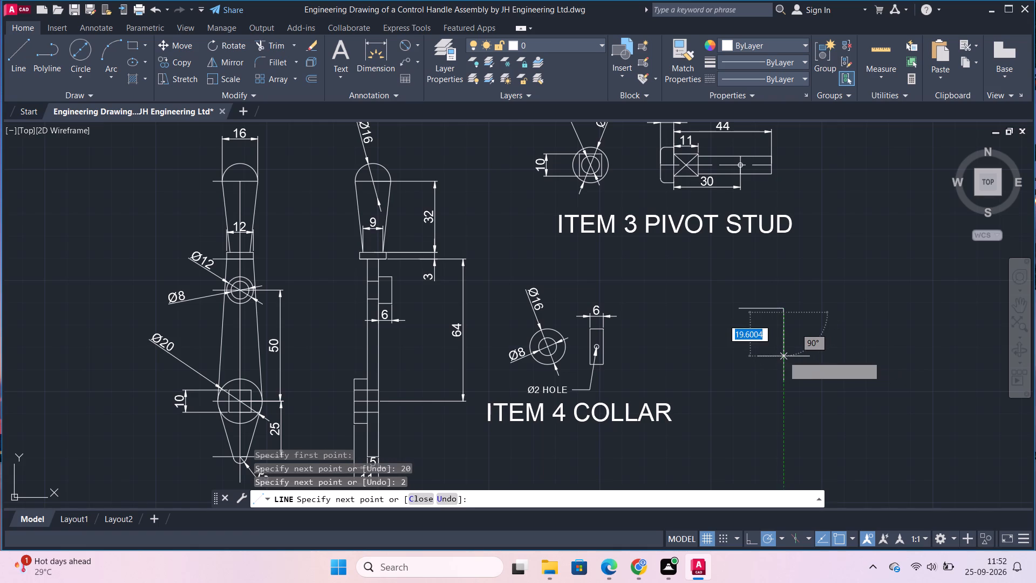
scroll(731, 310, up, 3)
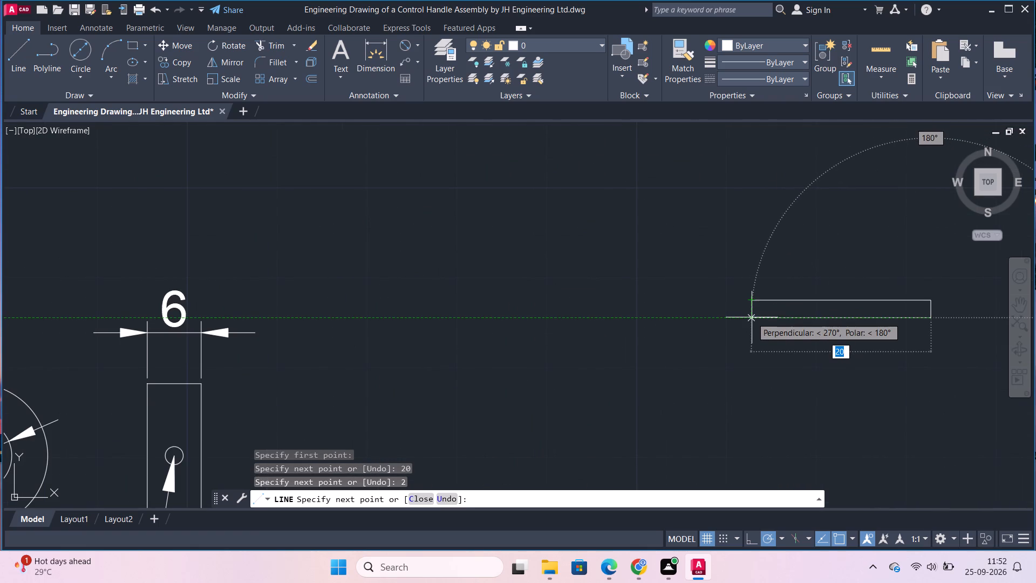
click(752, 317)
click(749, 301)
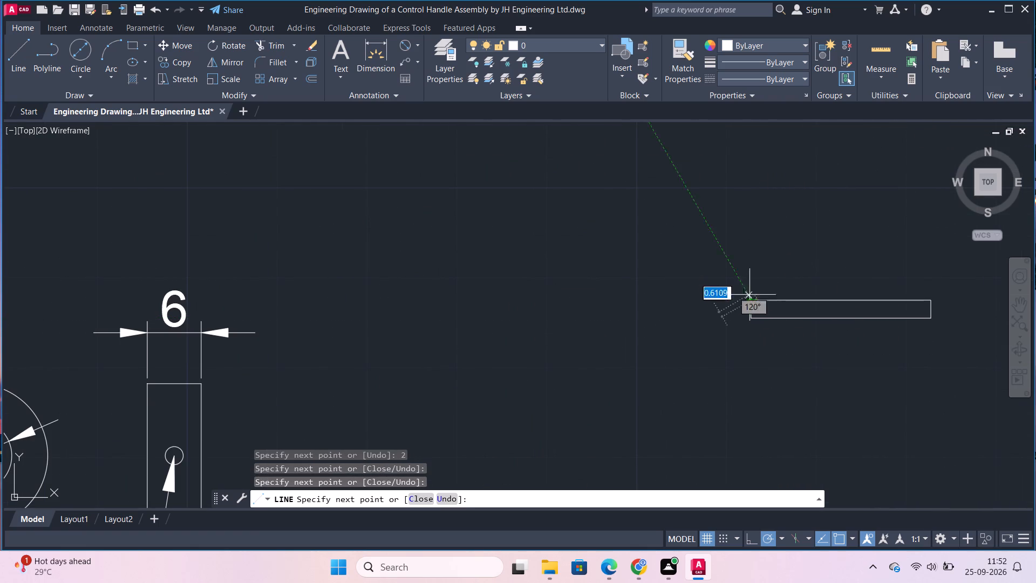
key(Escape)
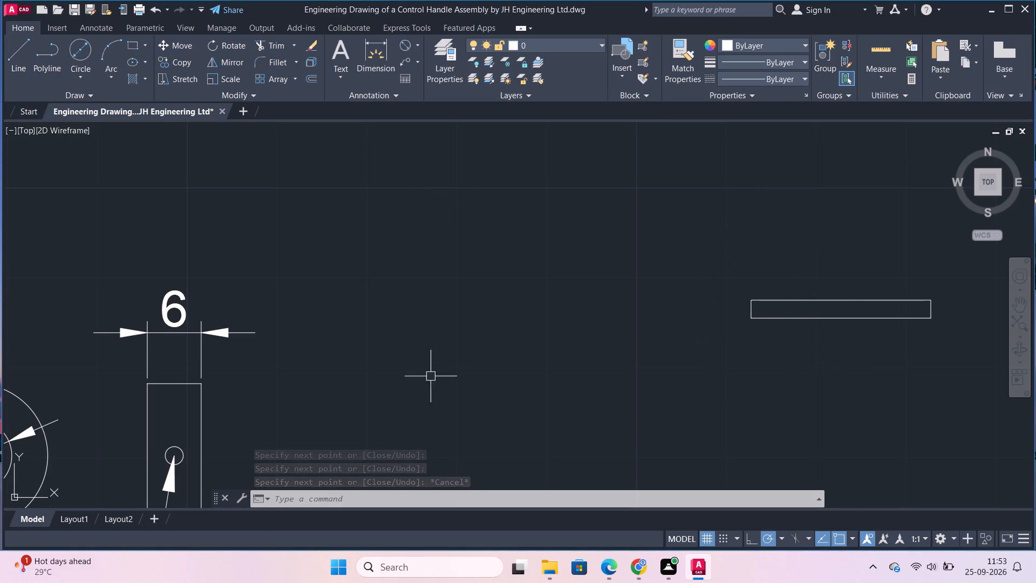
Draw a closed horizontal rectangle 10 long and 2 high with lines, just left of the 20 by 2 rectangle and aligned with it.
click(14, 56)
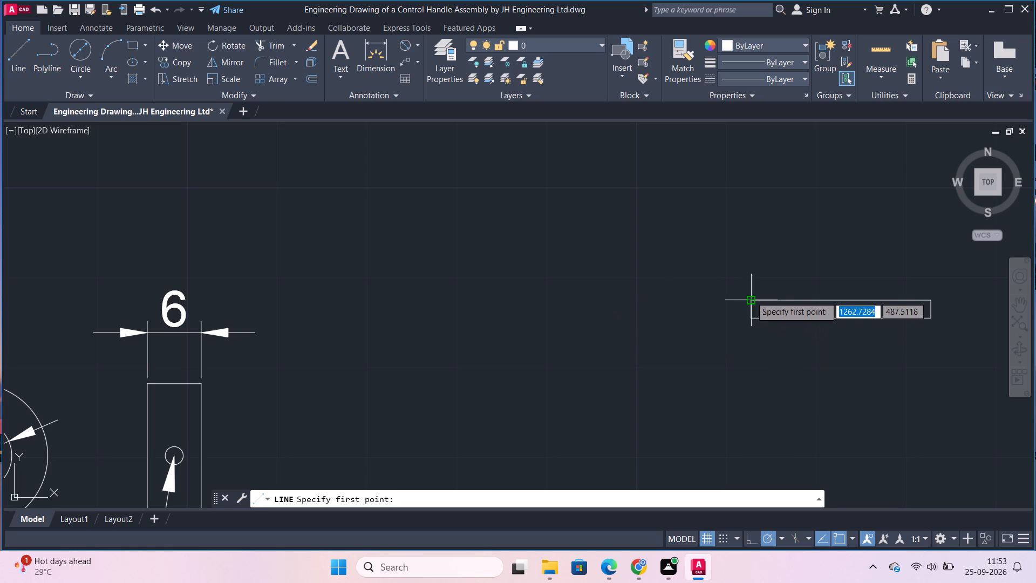
click(729, 297)
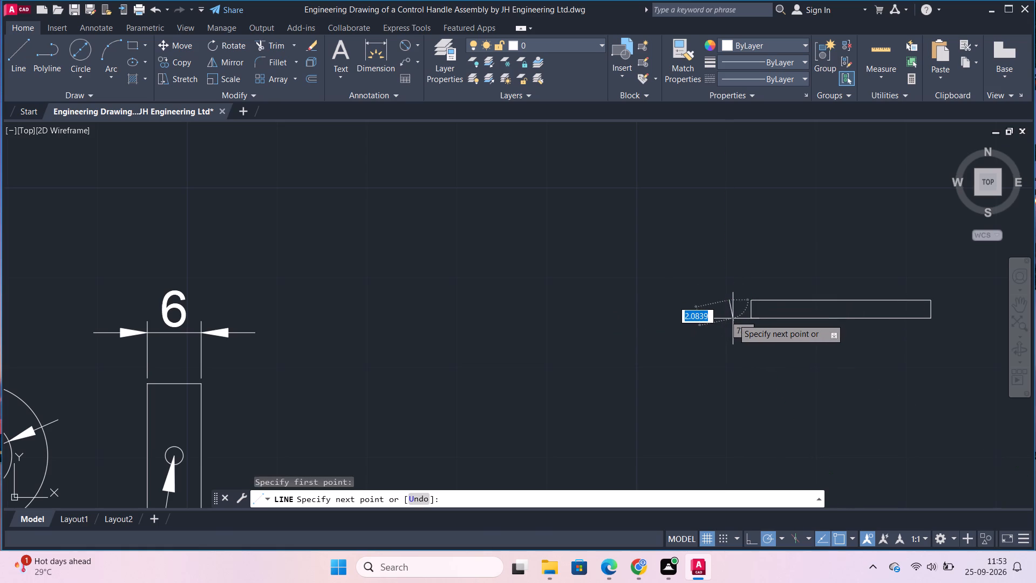
key(2)
key(Return)
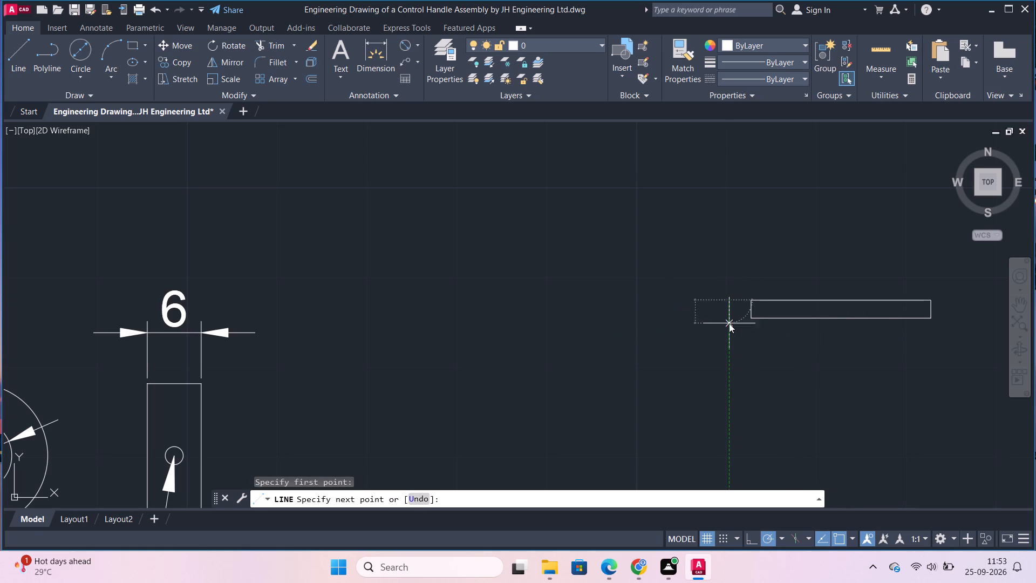
text(10)
key(Return)
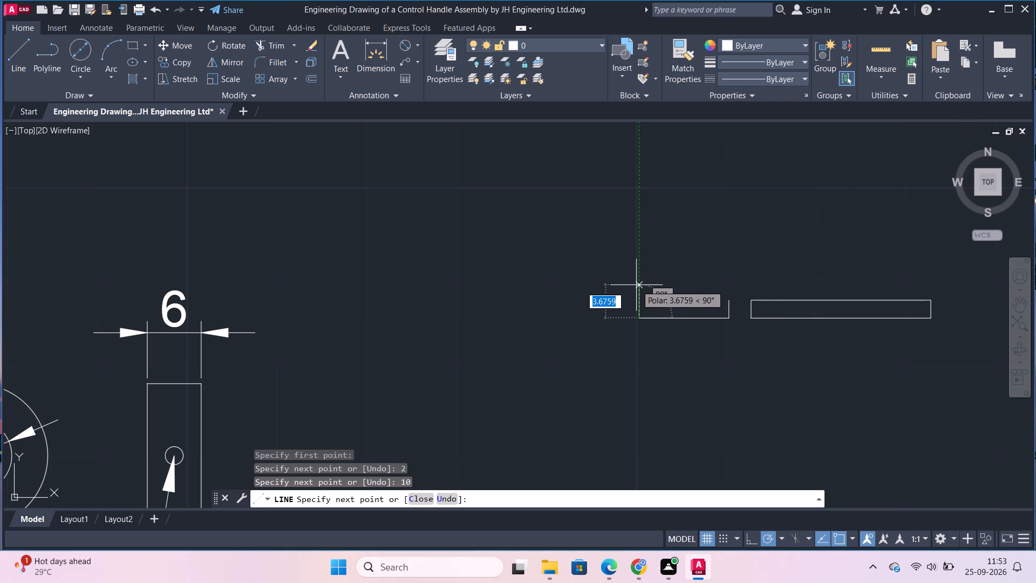
text(10)
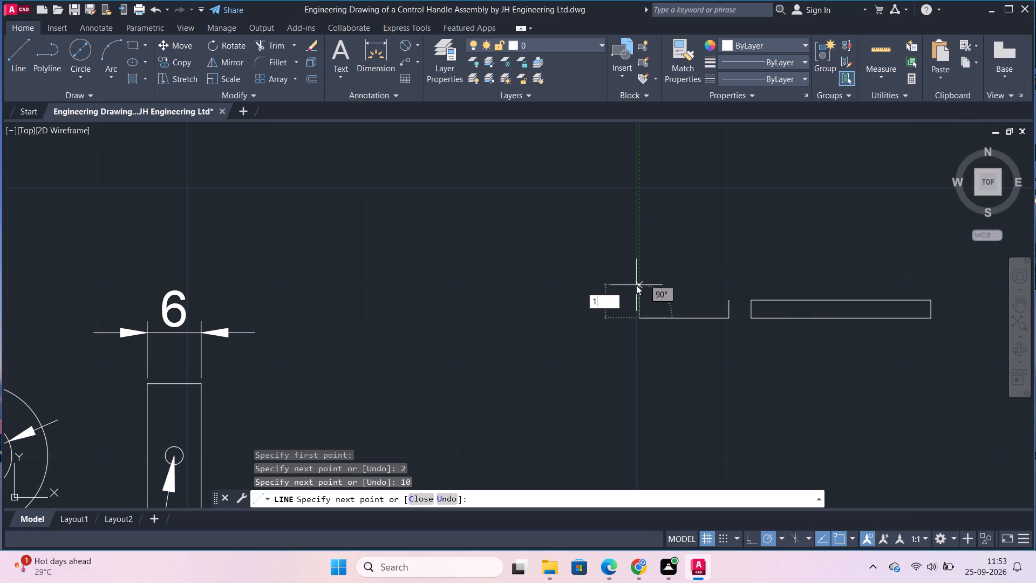
key(BackSpace)
key(BackSpace)
key(2)
key(Return)
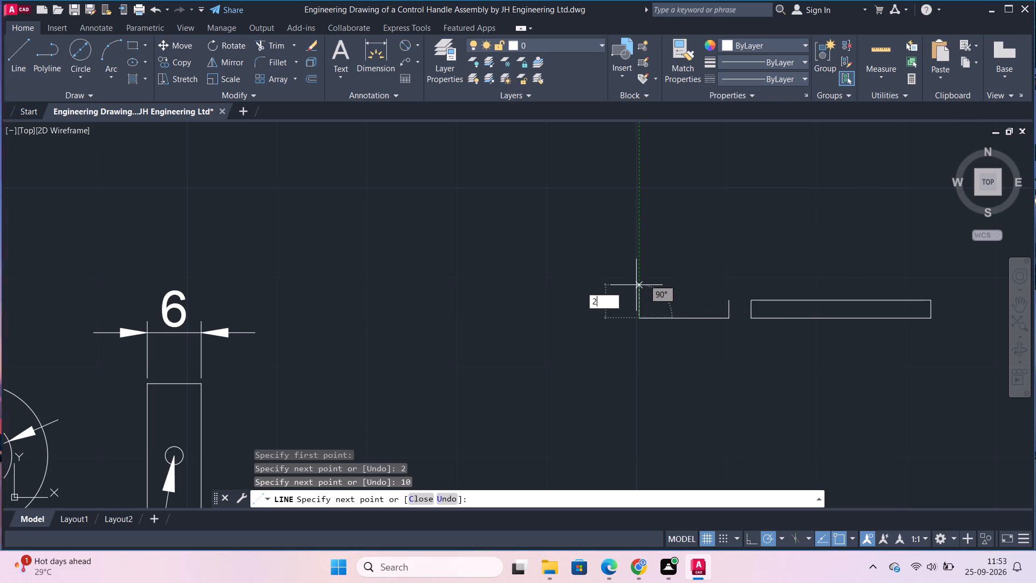
click(733, 300)
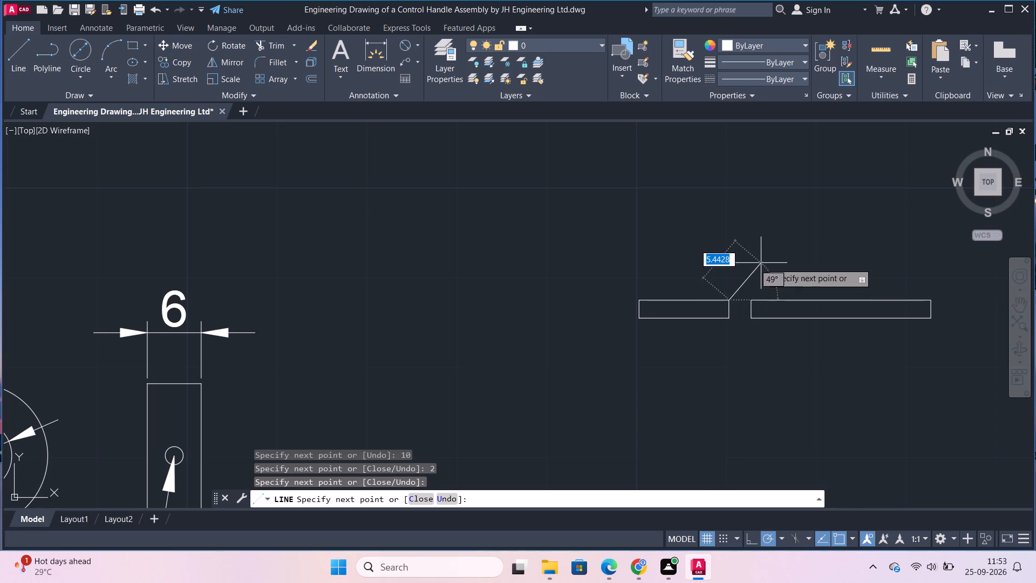
key(Escape)
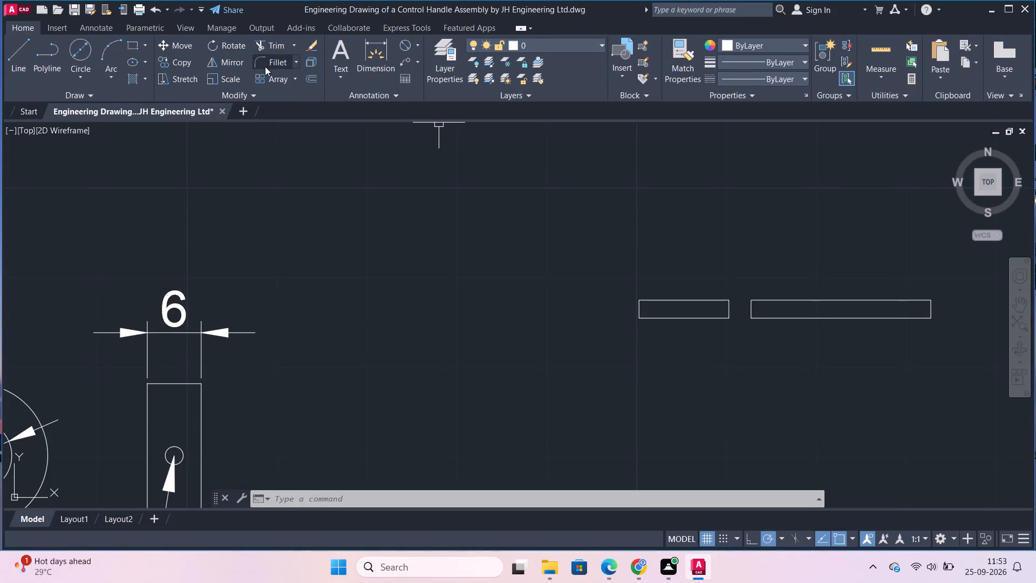
Dimension the length of the longer thin rectangle, placing the dimension above its top edge.
click(373, 44)
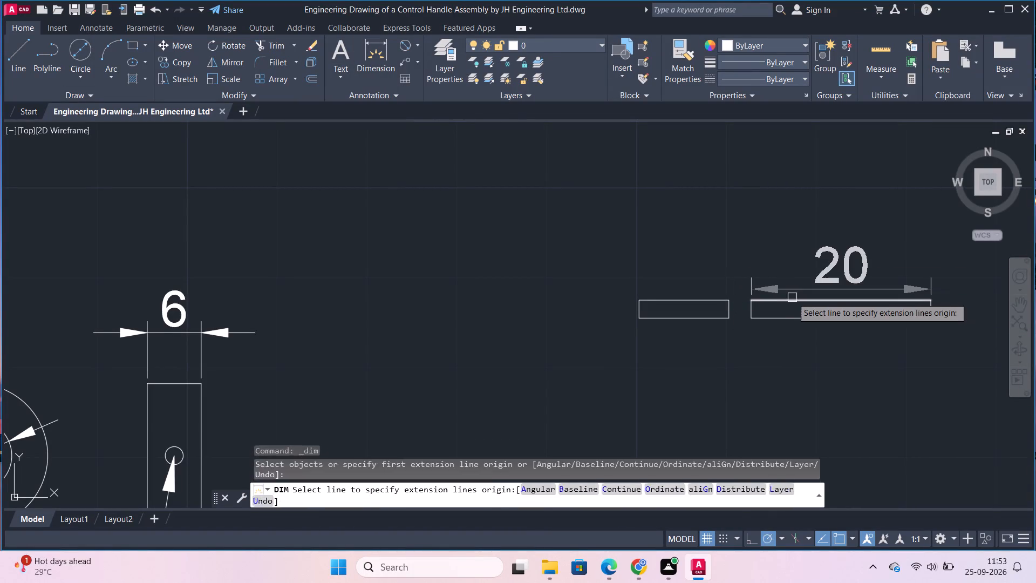
click(798, 301)
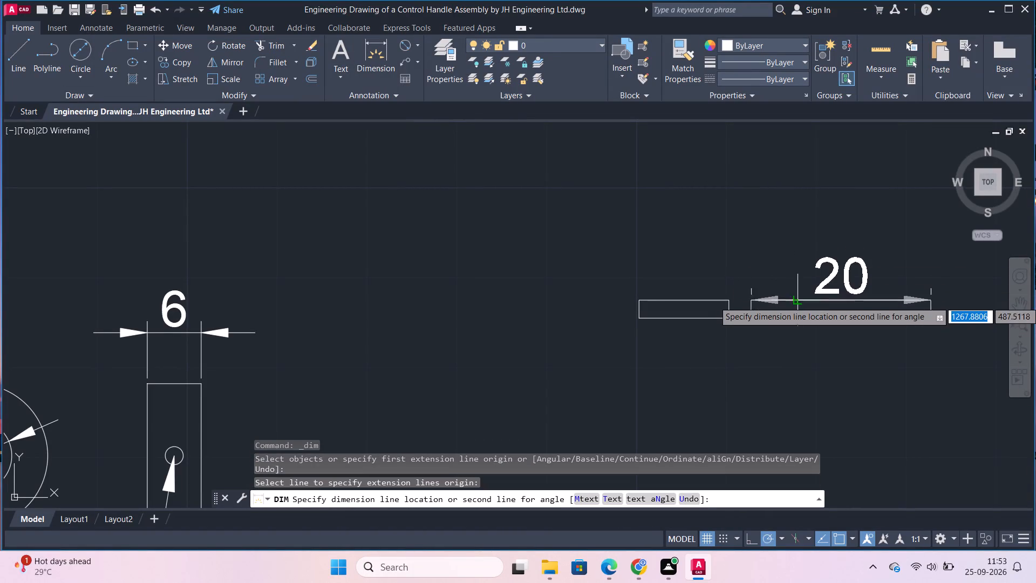
click(798, 260)
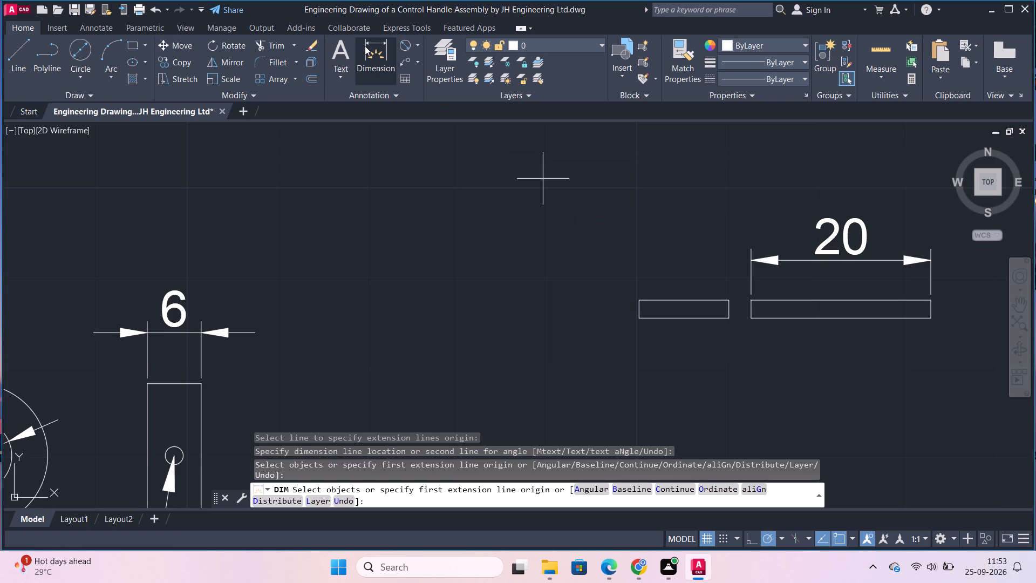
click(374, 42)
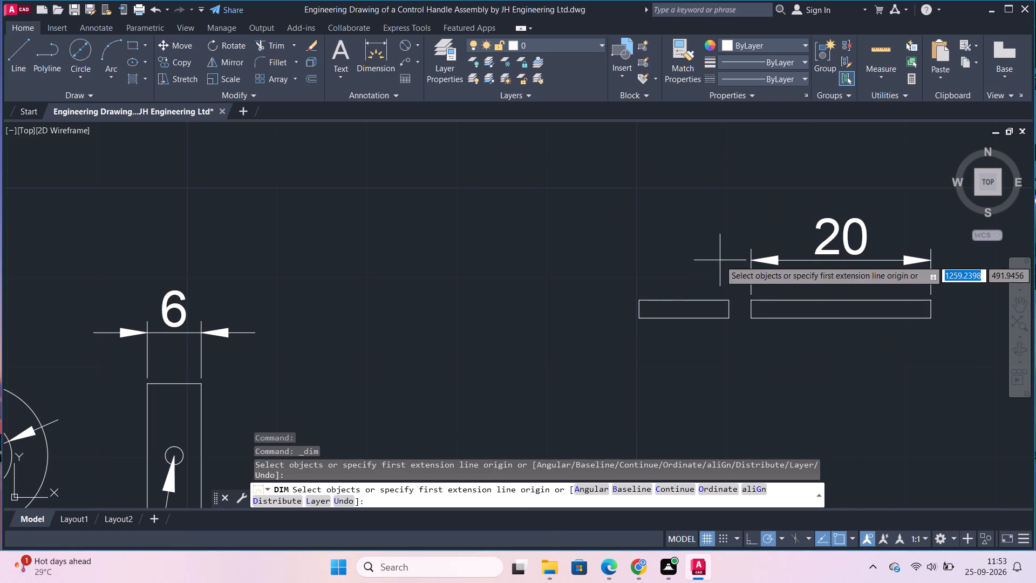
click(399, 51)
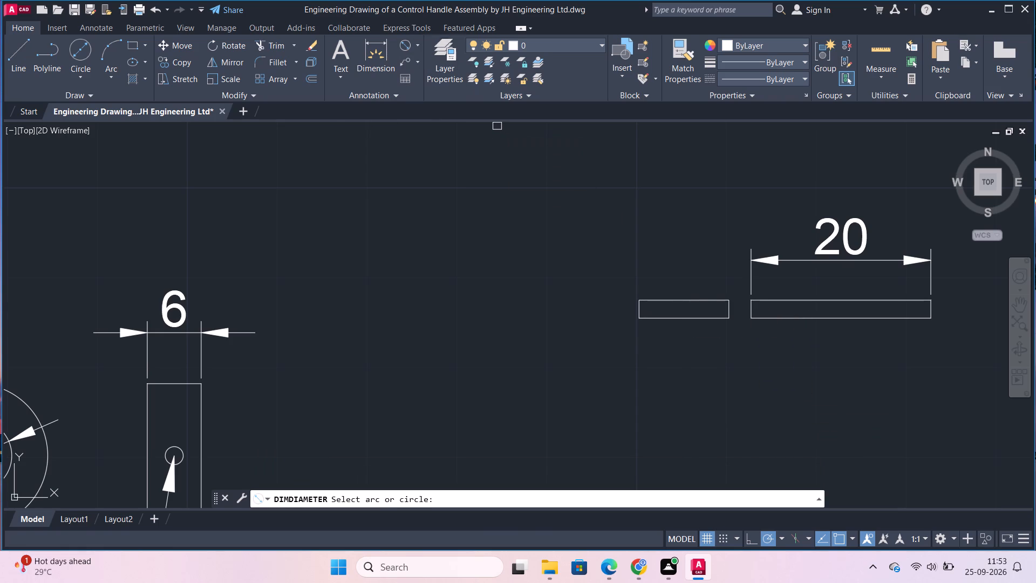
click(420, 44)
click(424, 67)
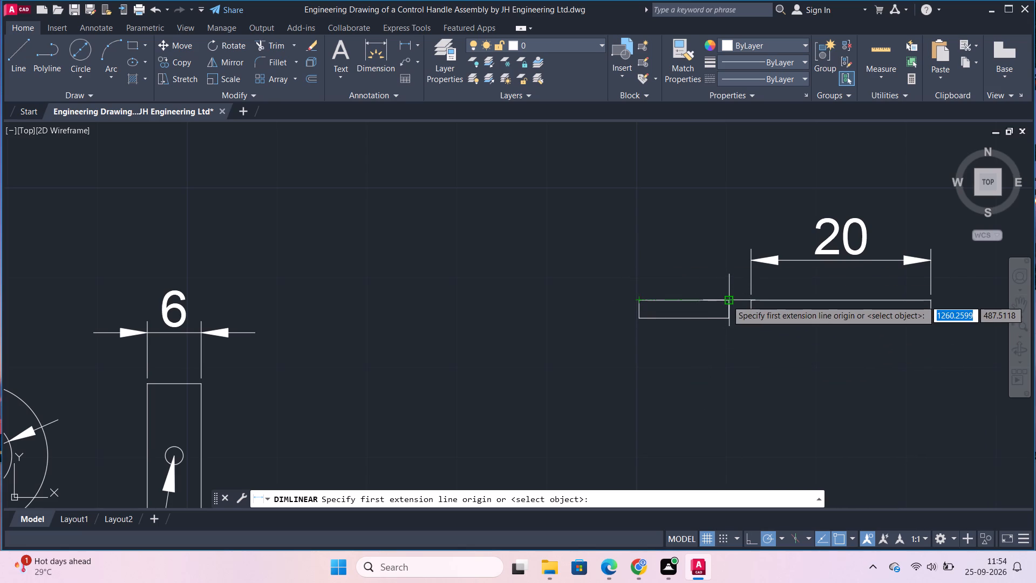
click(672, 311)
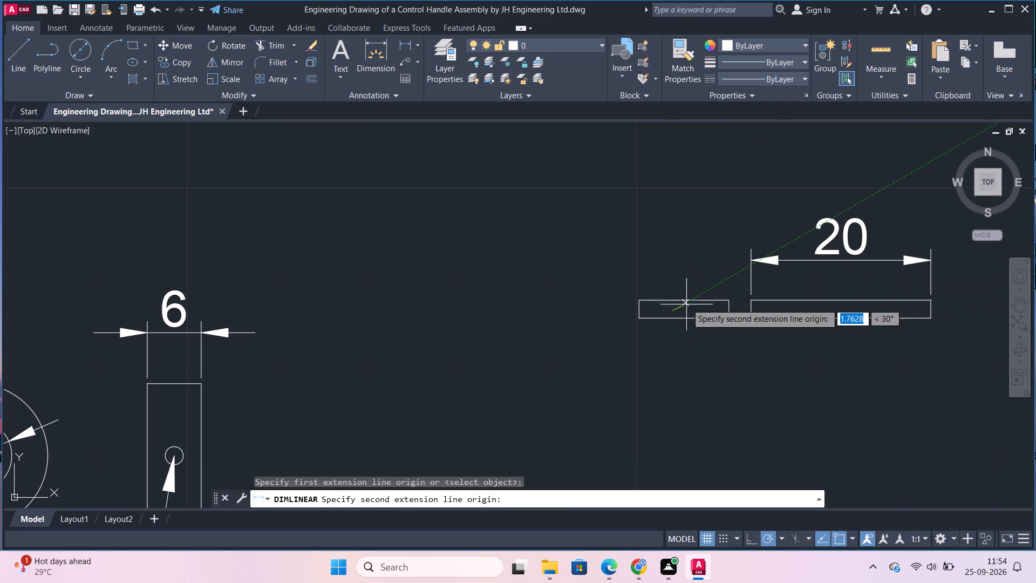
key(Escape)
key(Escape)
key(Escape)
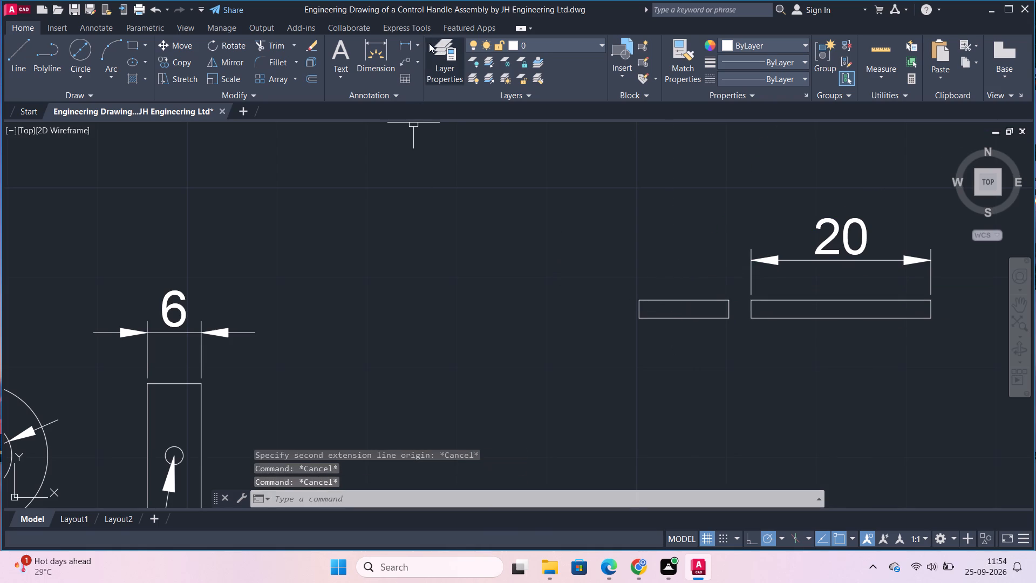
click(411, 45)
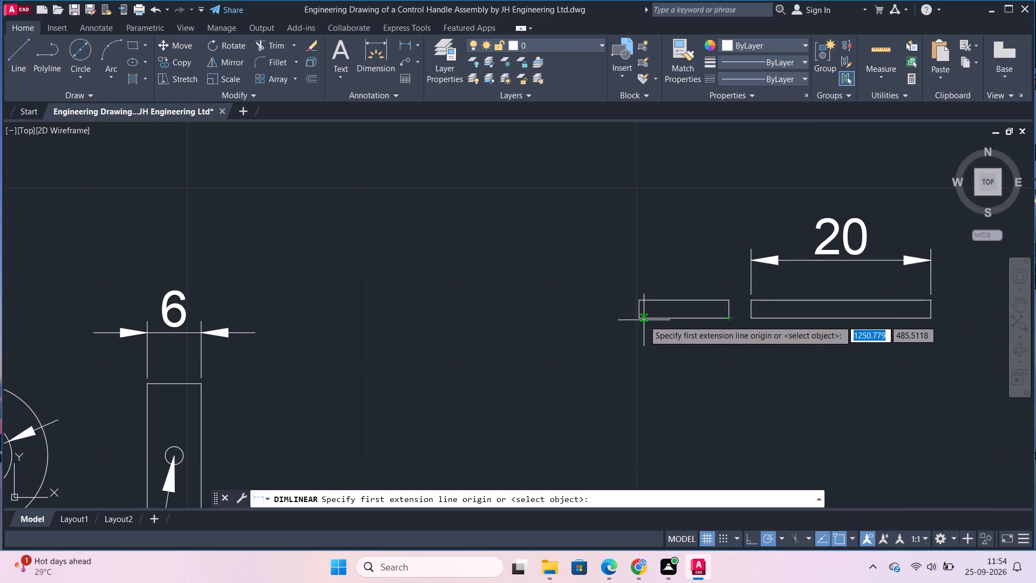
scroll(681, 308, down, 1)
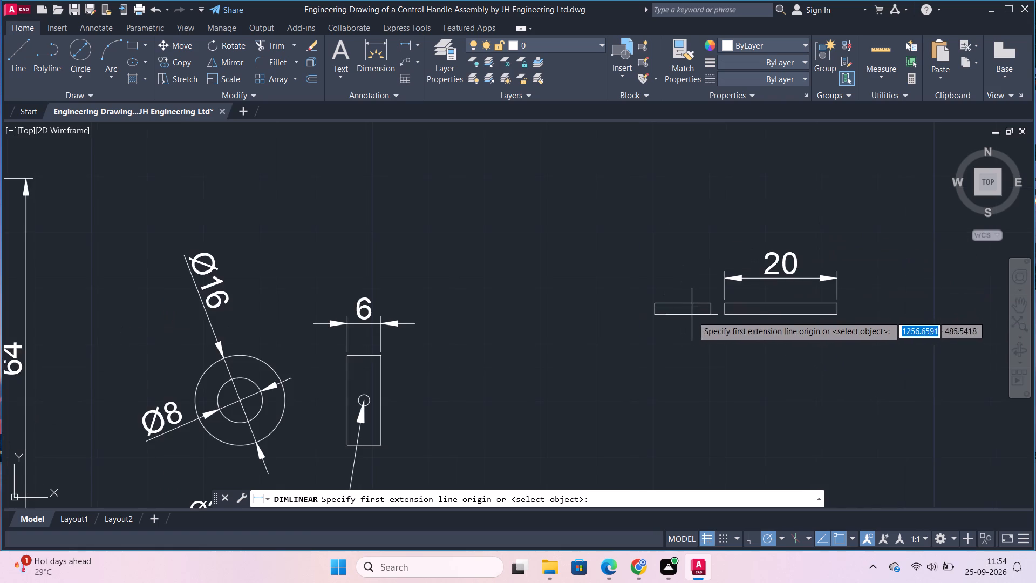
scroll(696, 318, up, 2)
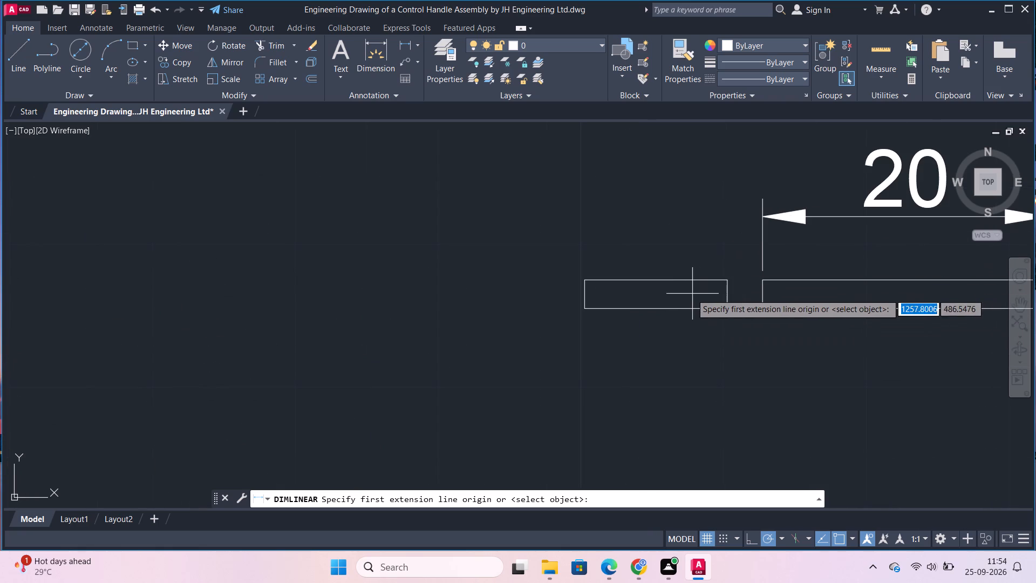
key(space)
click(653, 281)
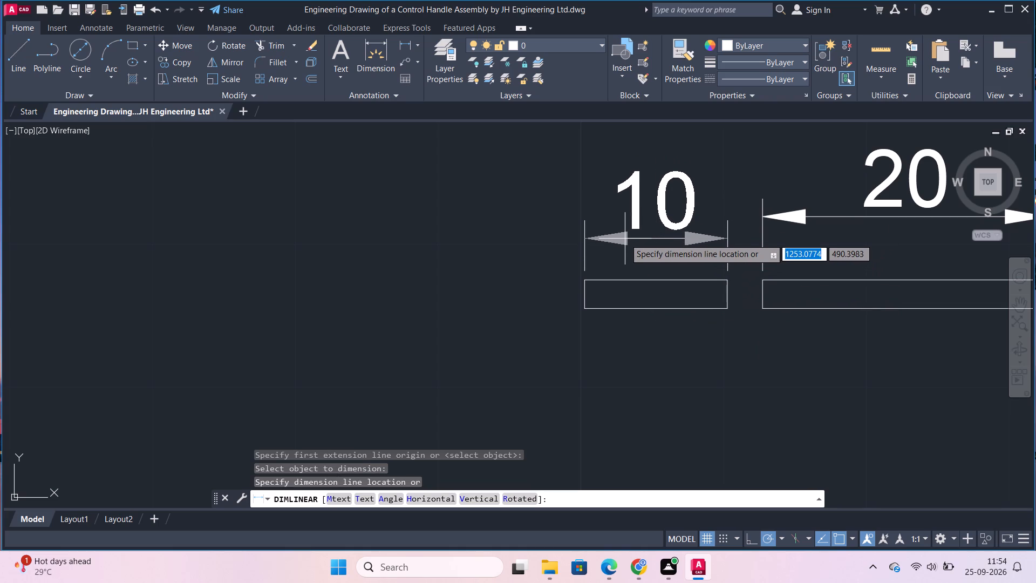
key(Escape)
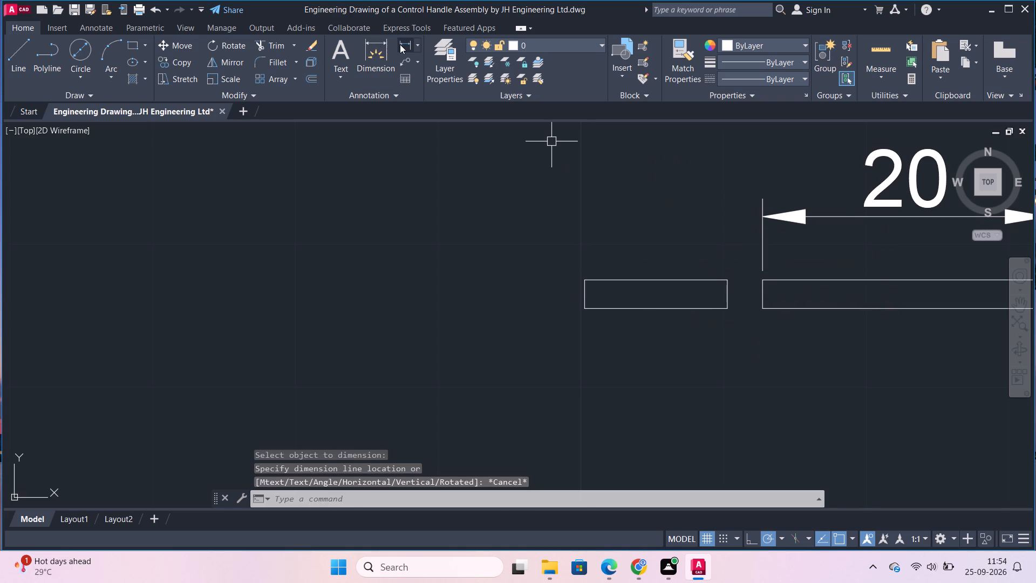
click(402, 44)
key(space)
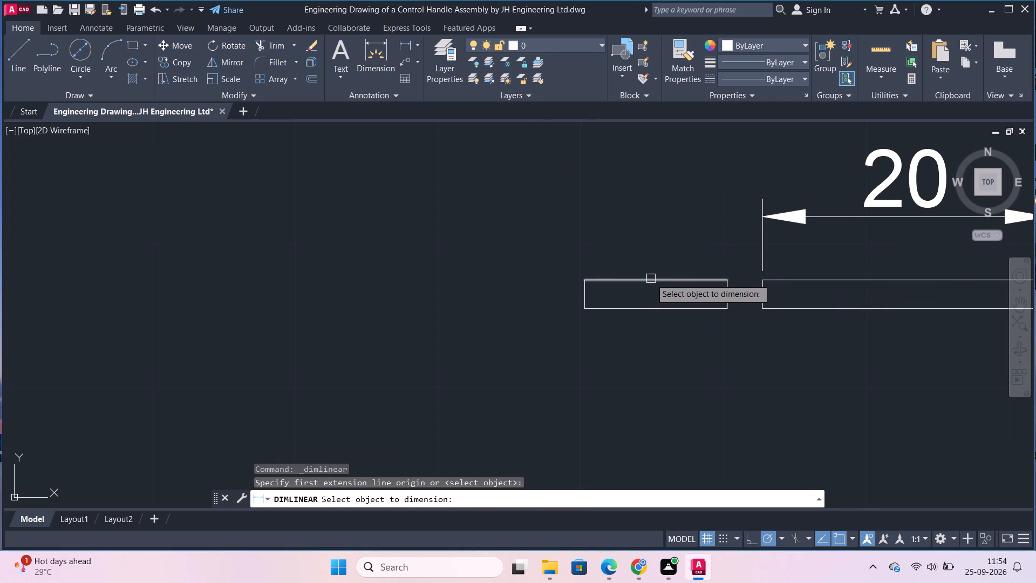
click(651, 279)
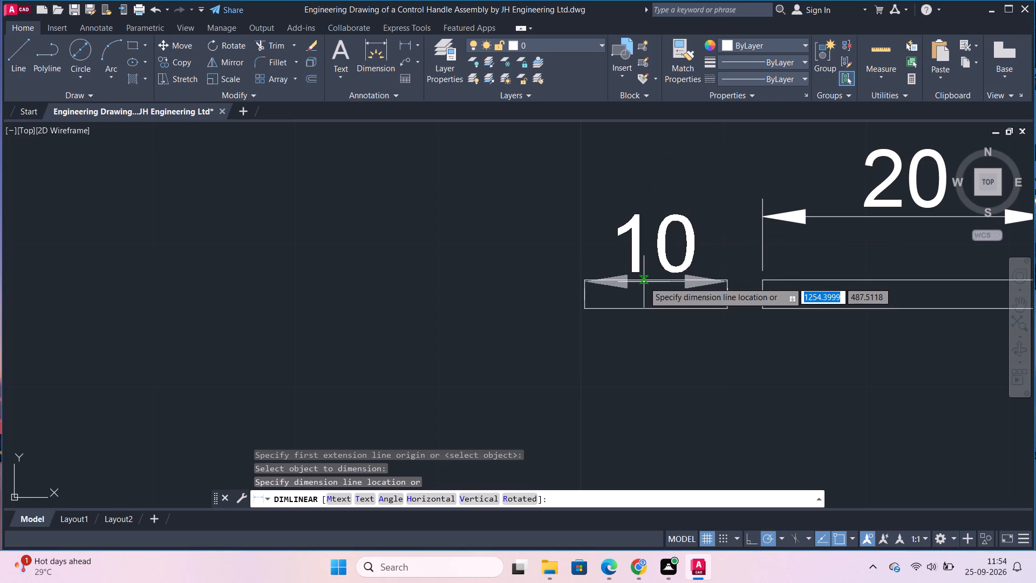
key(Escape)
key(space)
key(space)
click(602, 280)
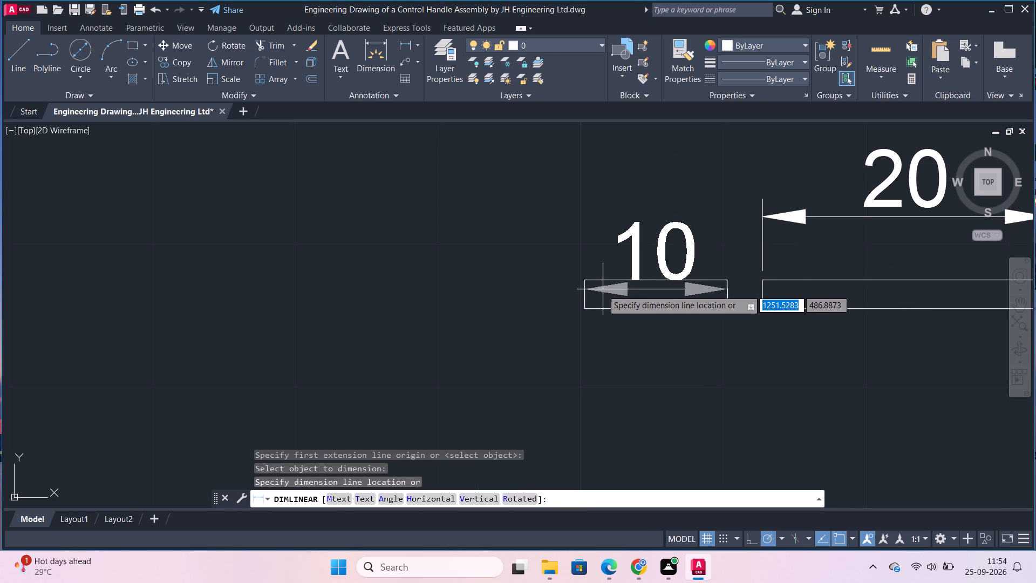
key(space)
Add a linear dimension for the height of the shorter thin rectangle, placed to the left of its left edge.
click(582, 297)
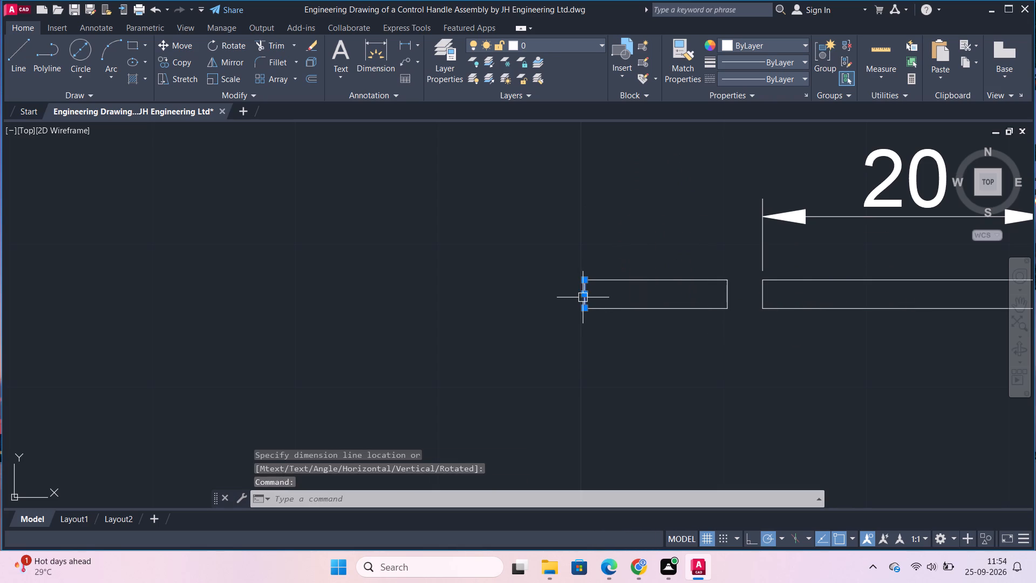
key(space)
key(space)
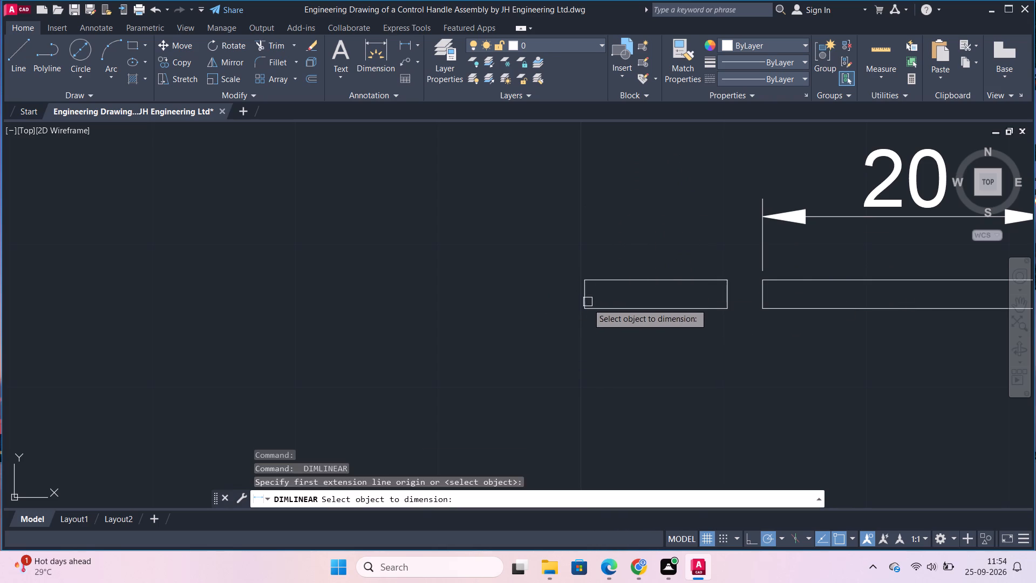
click(588, 300)
click(550, 302)
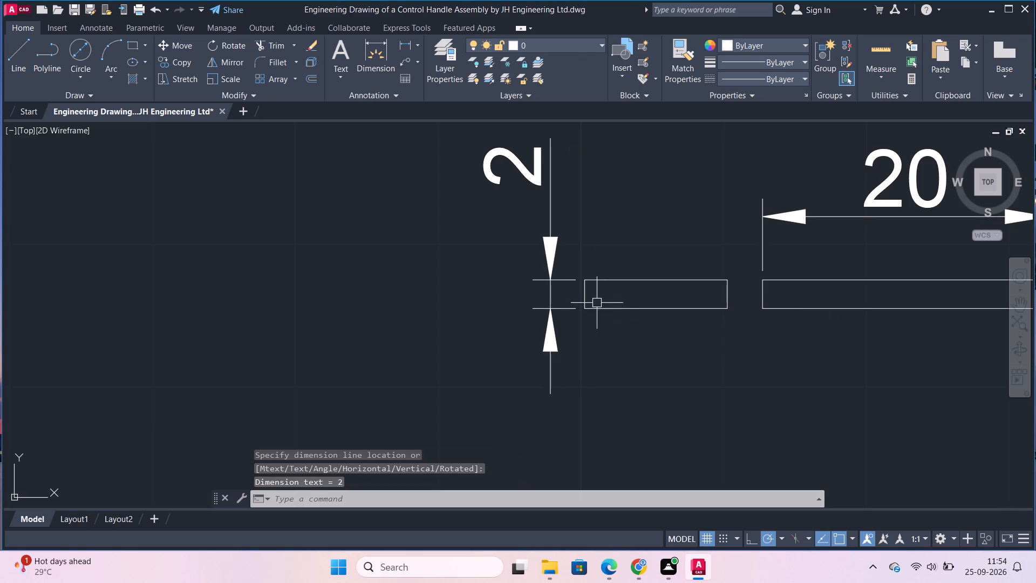
Copy the "ITEM 4 COLLAR" title and paste it beneath the two thin rectangles.
scroll(696, 335, down, 2)
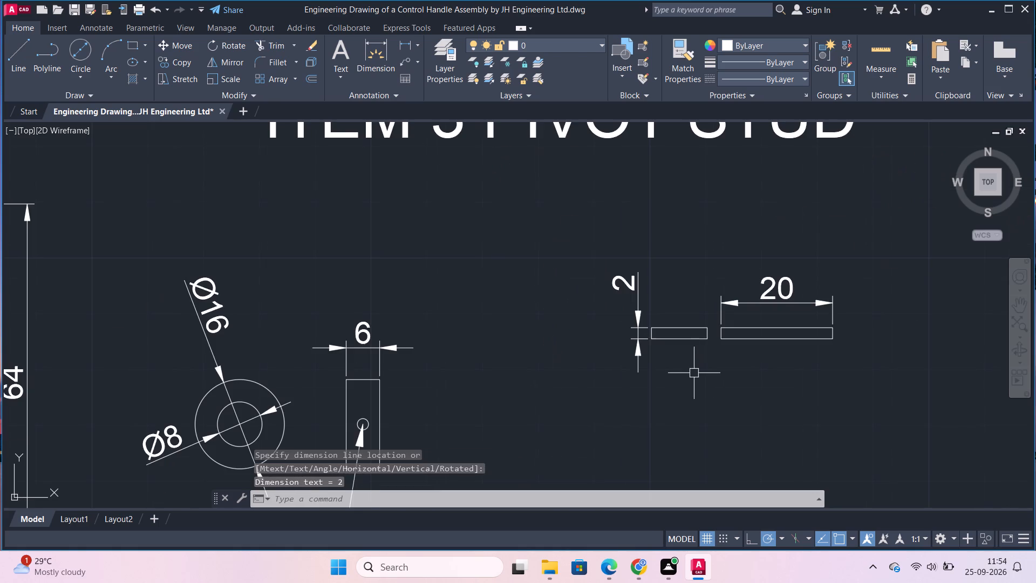
middle_drag(696, 348, 703, 290)
scroll(718, 324, down, 1)
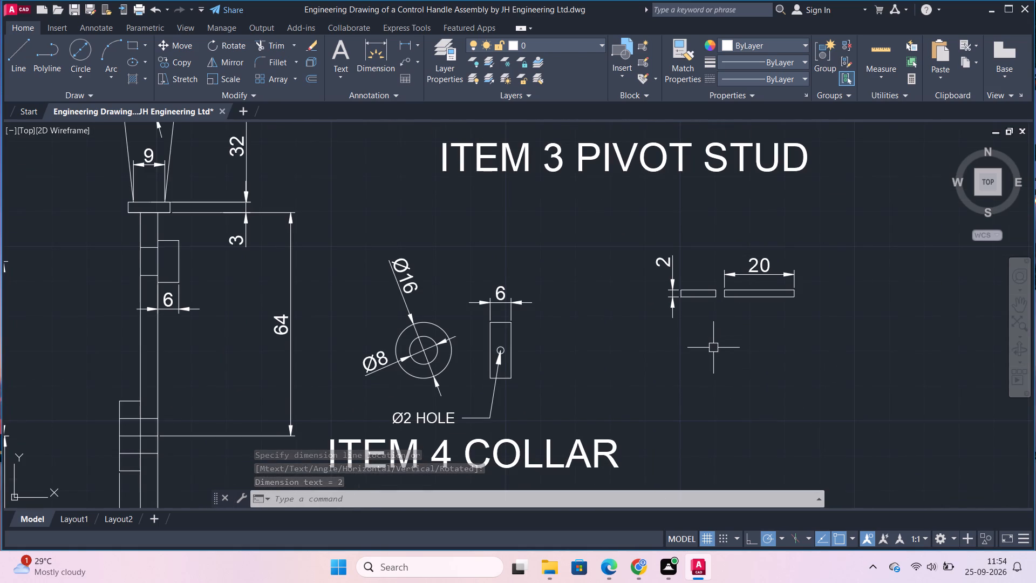
click(569, 460)
key(ctrl+c)
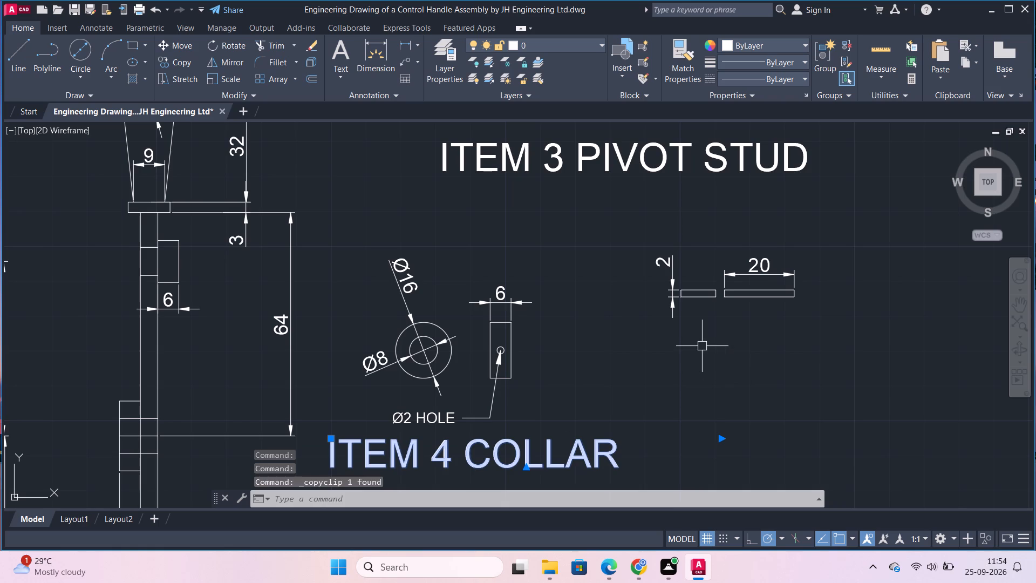
key(ctrl+v)
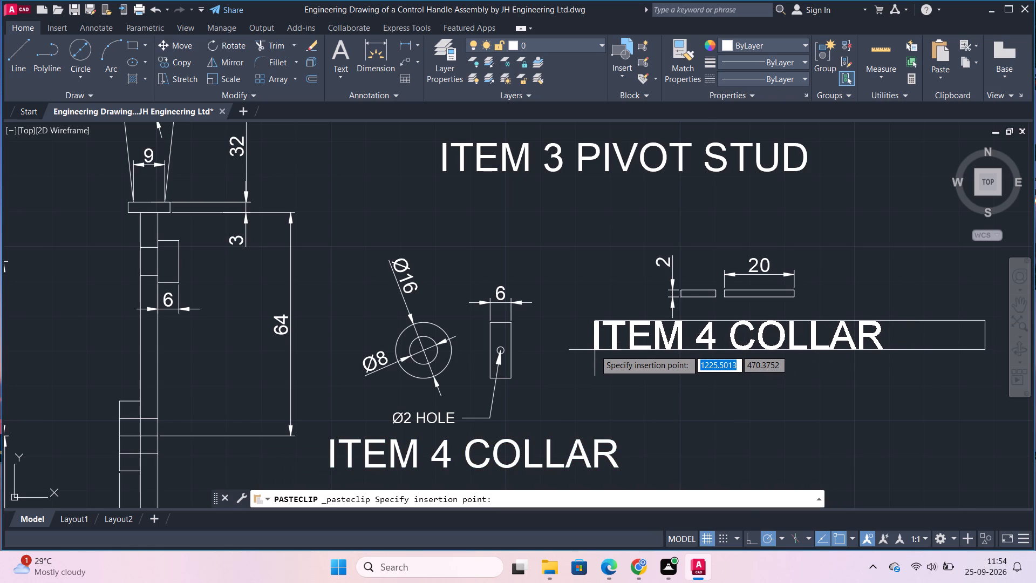
click(595, 350)
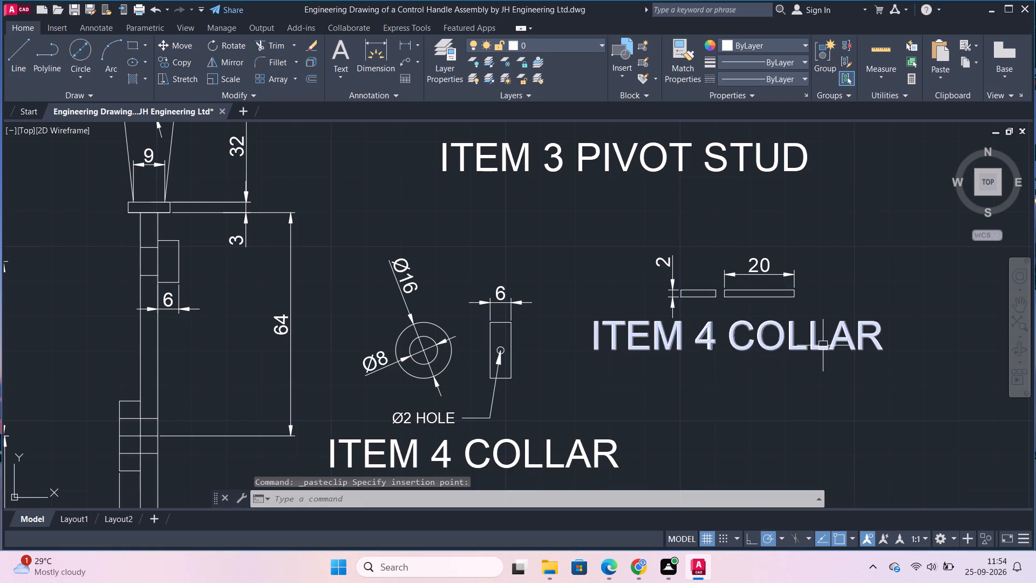
Change the copied title beneath the two thin rectangles to read "ITEM 5 PIN".
double_click(823, 345)
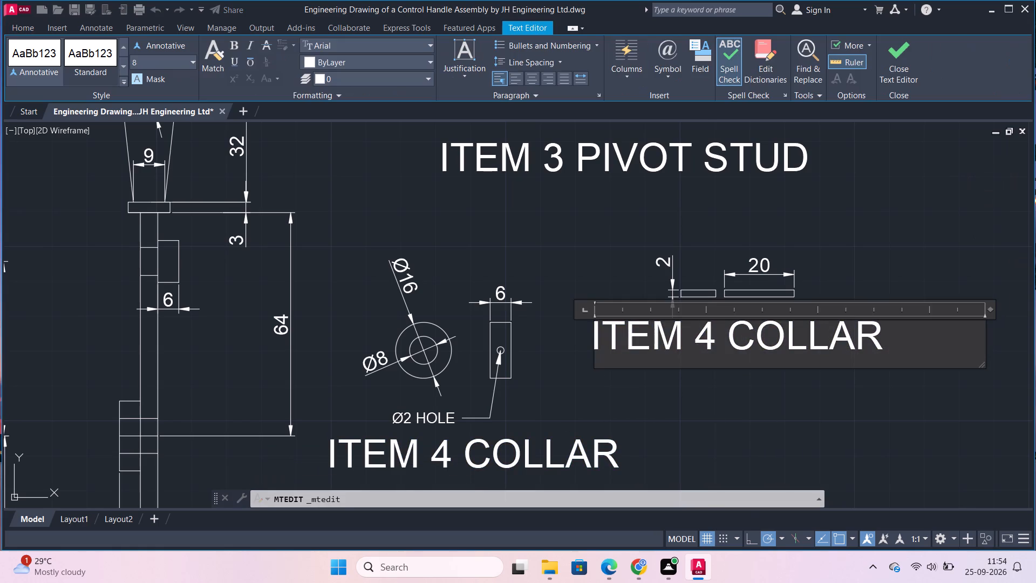
click(877, 337)
key(BackSpace)
key(BackSpace)
key(BackSpace)
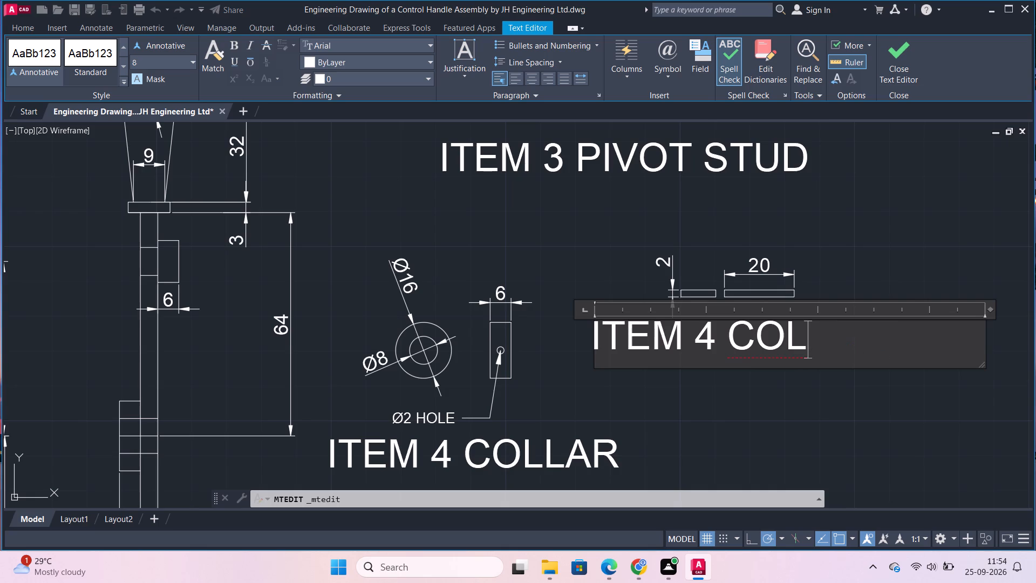
key(BackSpace)
key(BackSpace)
key(BackSpace)
key(BackSpace)
key(BackSpace)
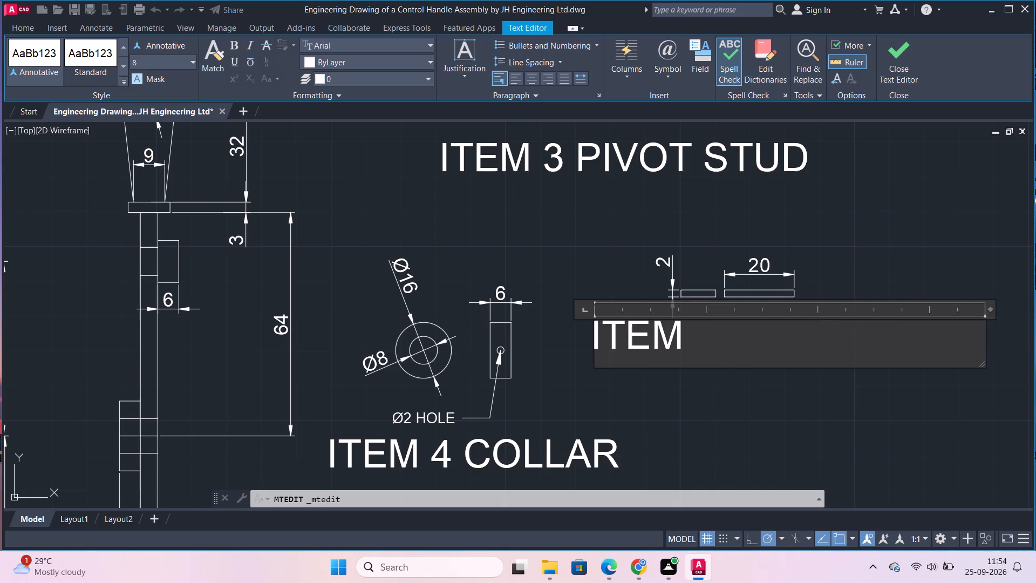
text(5 PI)
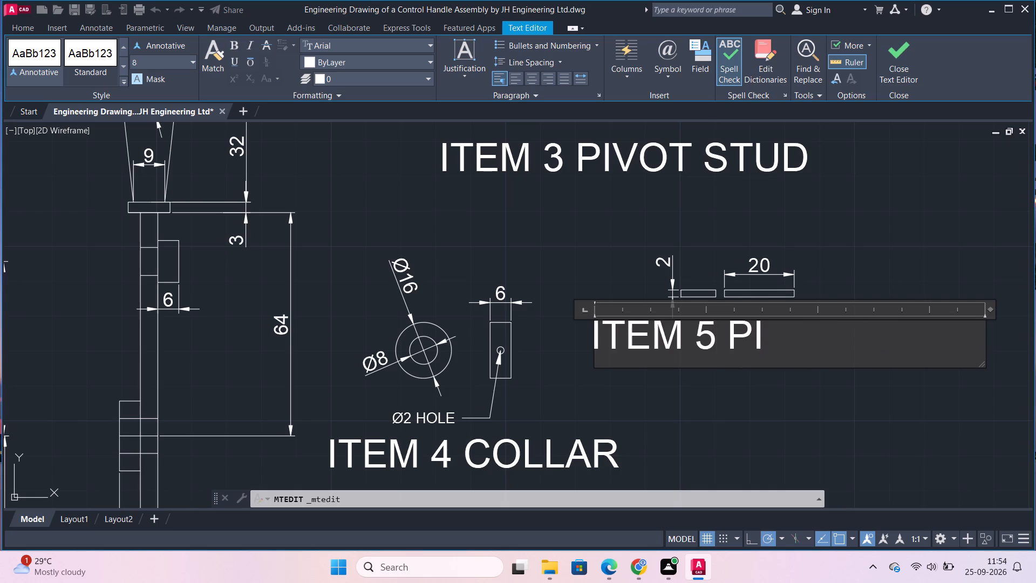
key(n)
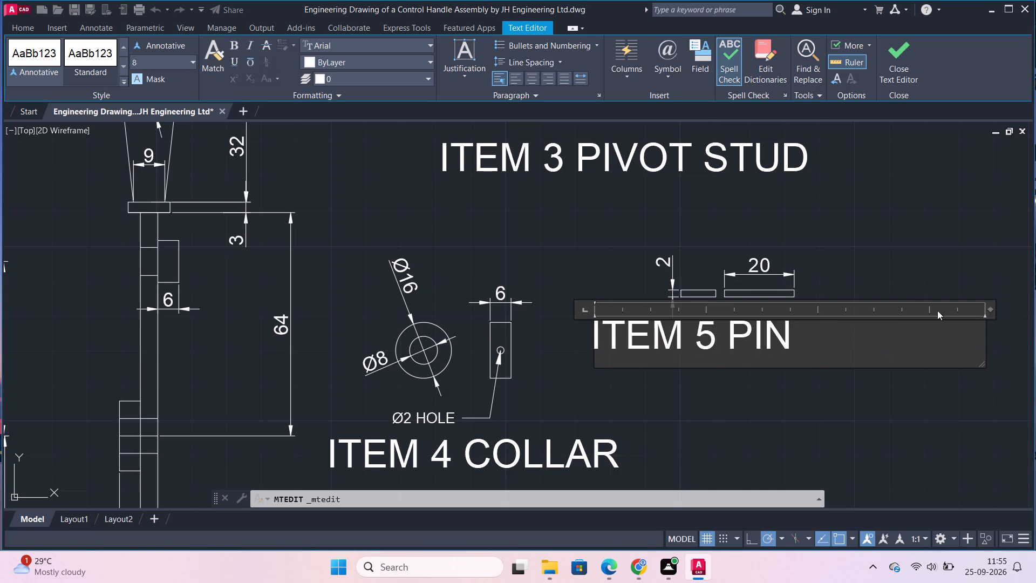
click(899, 55)
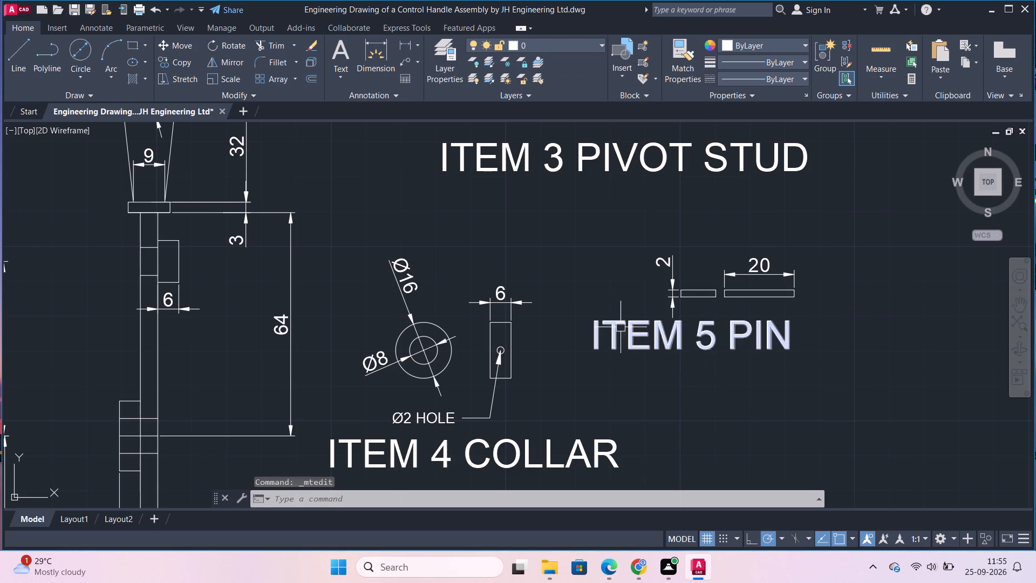
Insert leading spaces before "ITEM 5 PIN" so the title sits centred beneath the two thin rectangles.
click(603, 327)
key(space)
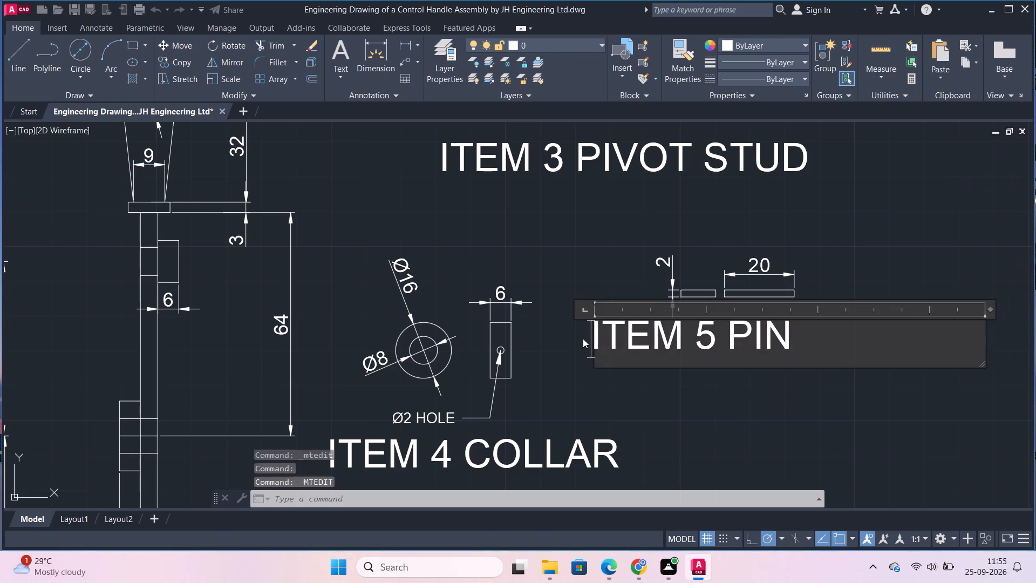
key(space)
key(space)
key(space)
key(space)
key(space)
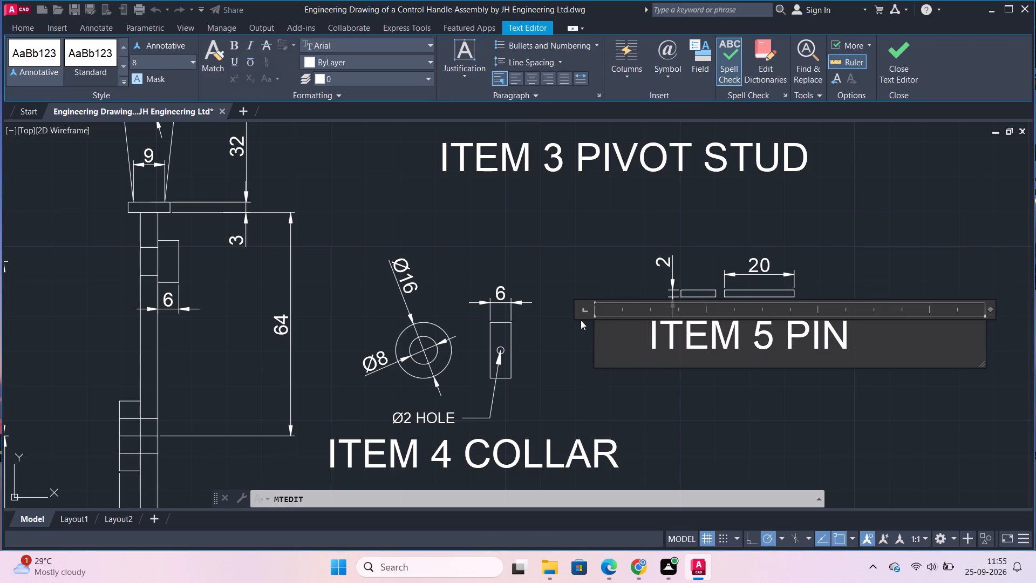
click(902, 64)
Set the model space limits with lower-left corner 0,0 and upper-right corner 297,210.
scroll(867, 246, down, 2)
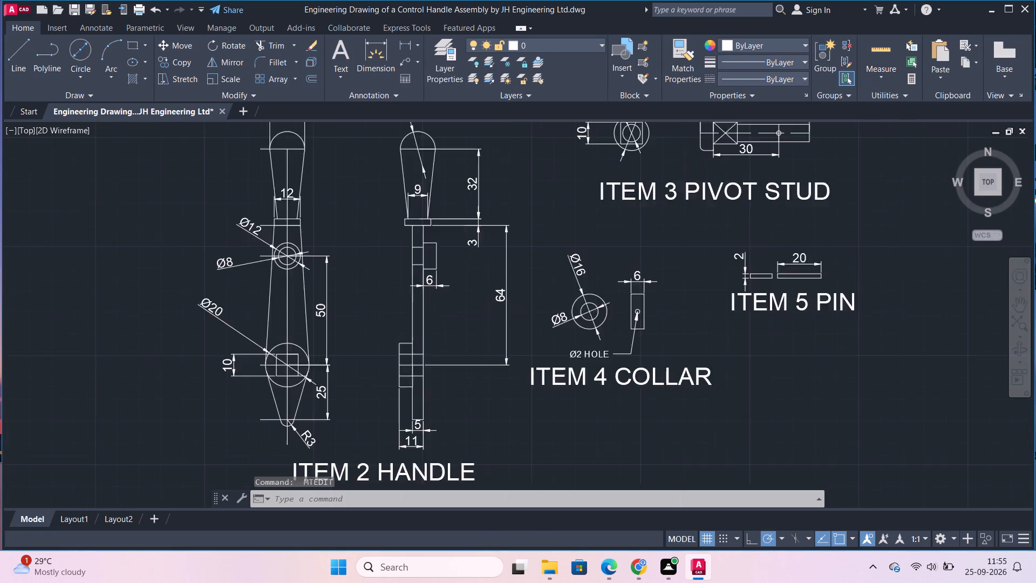
middle_drag(910, 249, 722, 341)
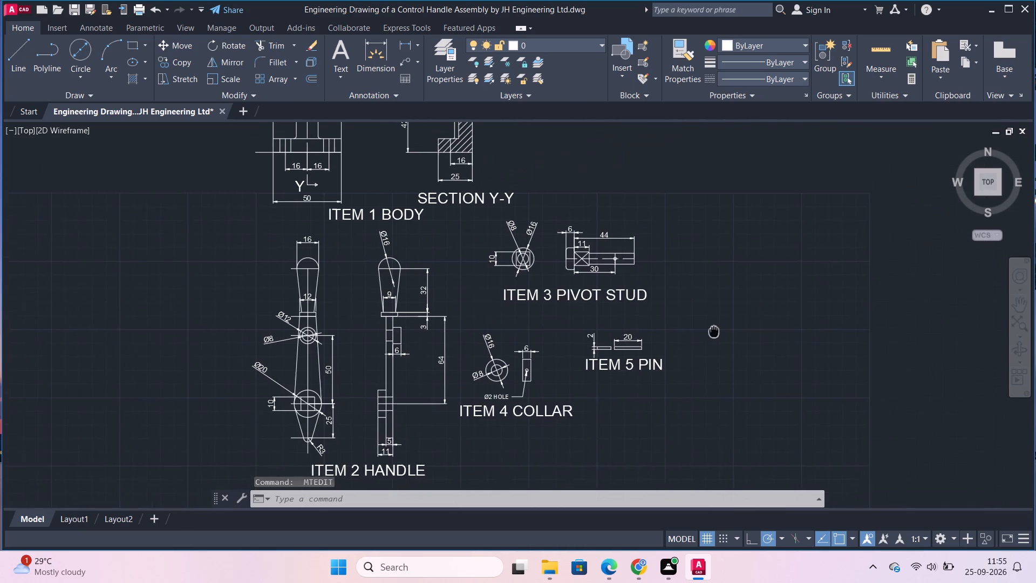
middle_drag(722, 341, 744, 373)
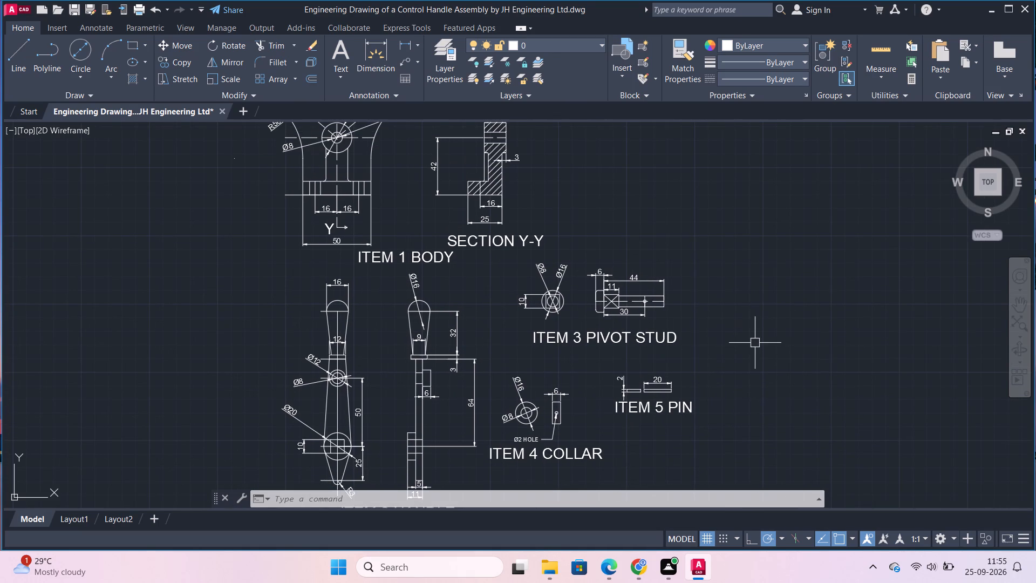
scroll(750, 361, down, 2)
scroll(777, 358, up, 1)
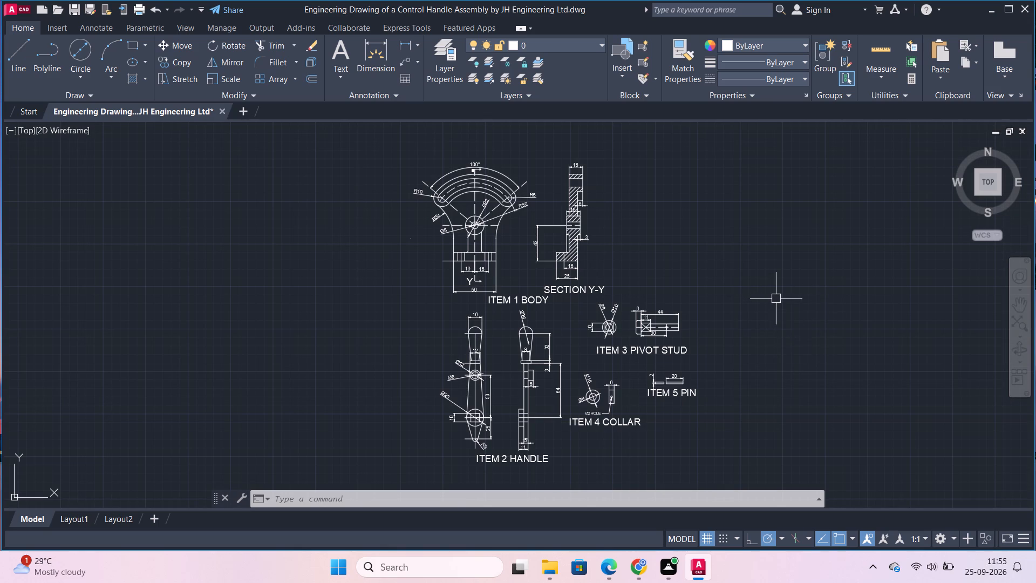
text(LIM)
click(818, 327)
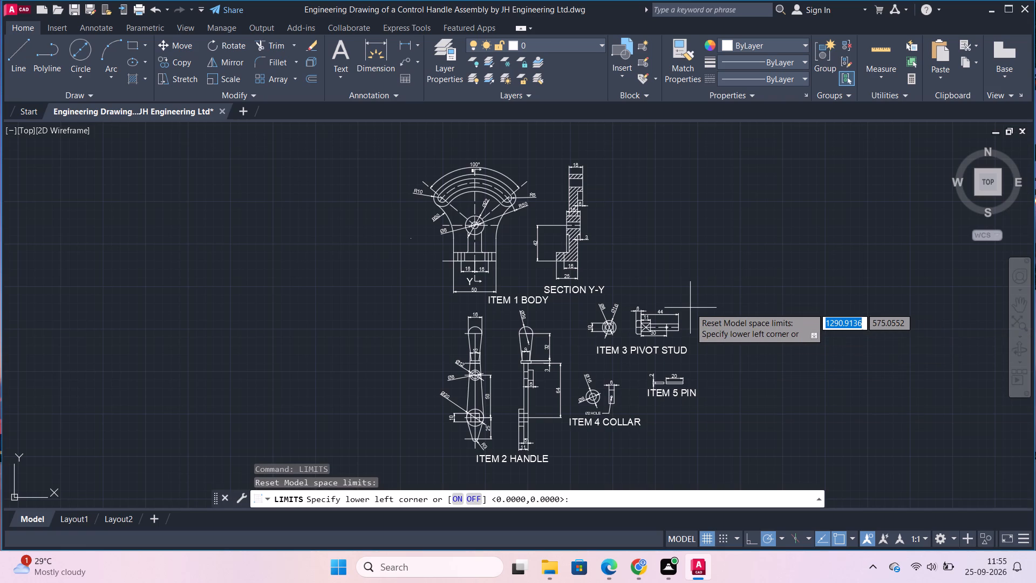
key(0)
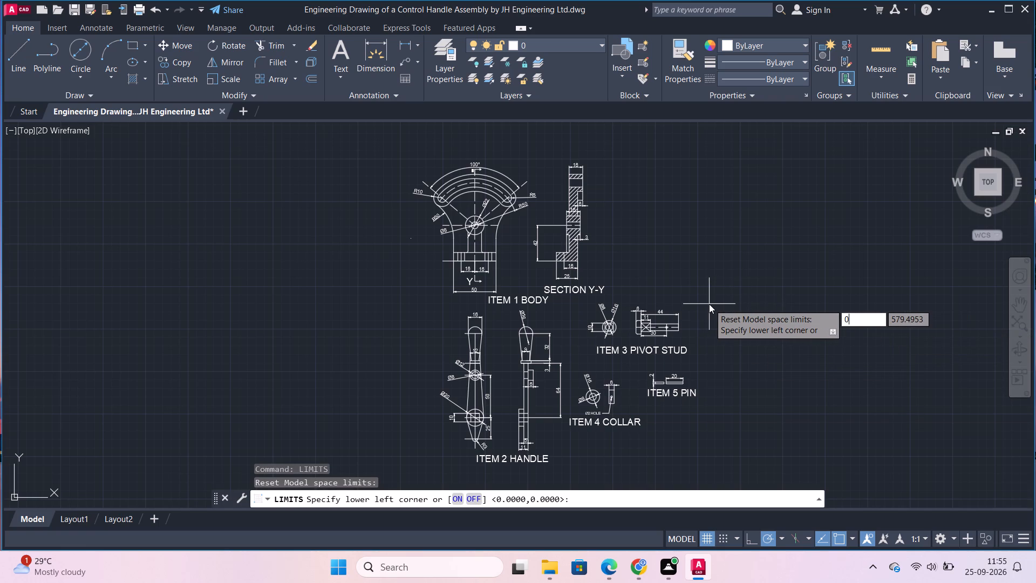
text(,0)
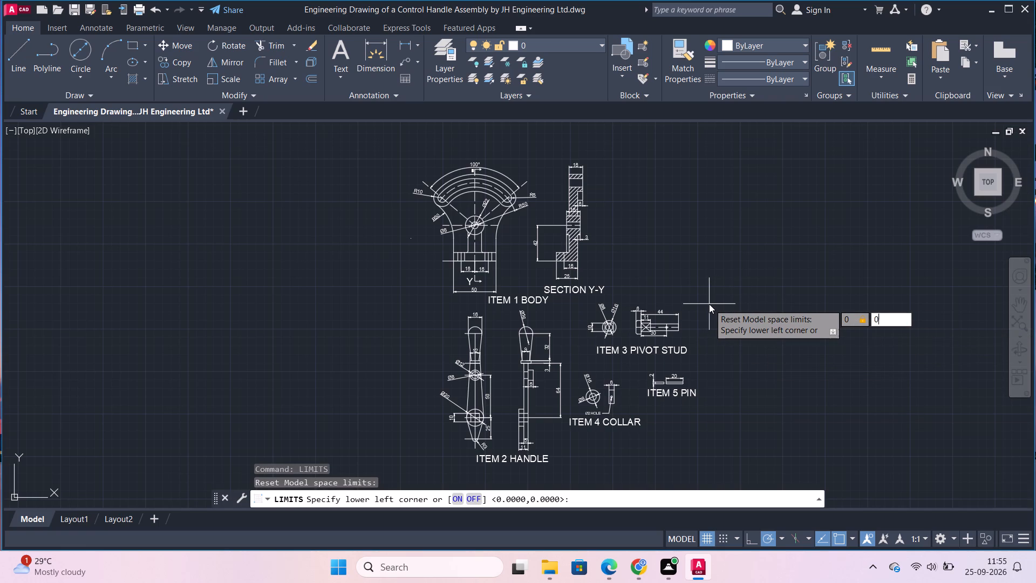
key(Return)
text(297)
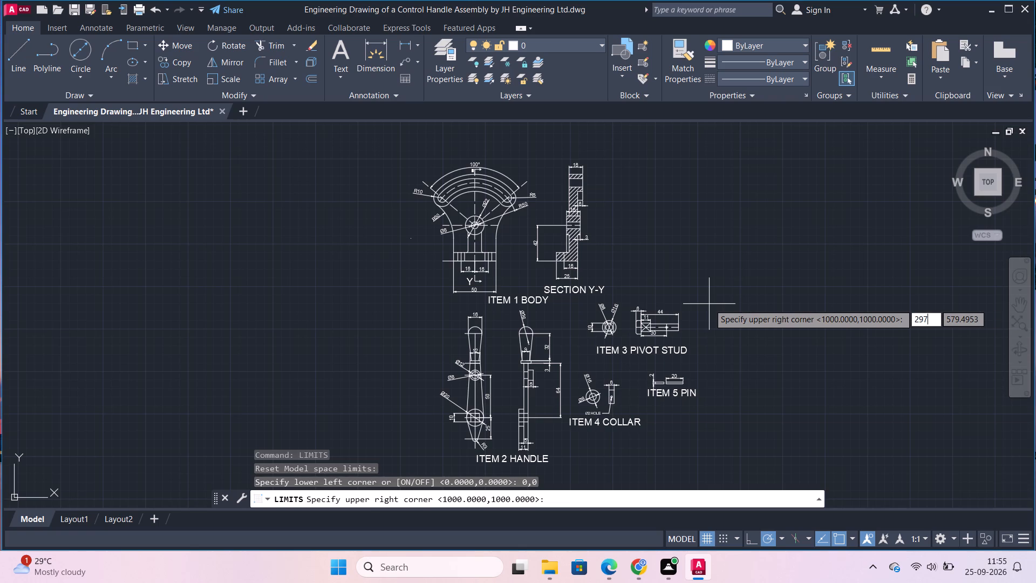
key(comma)
text(210)
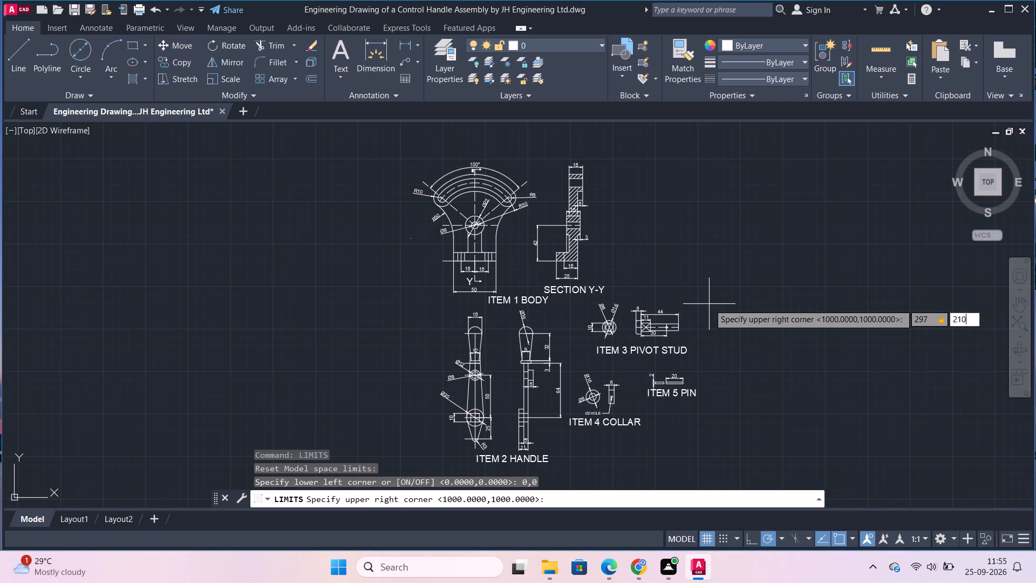
key(Return)
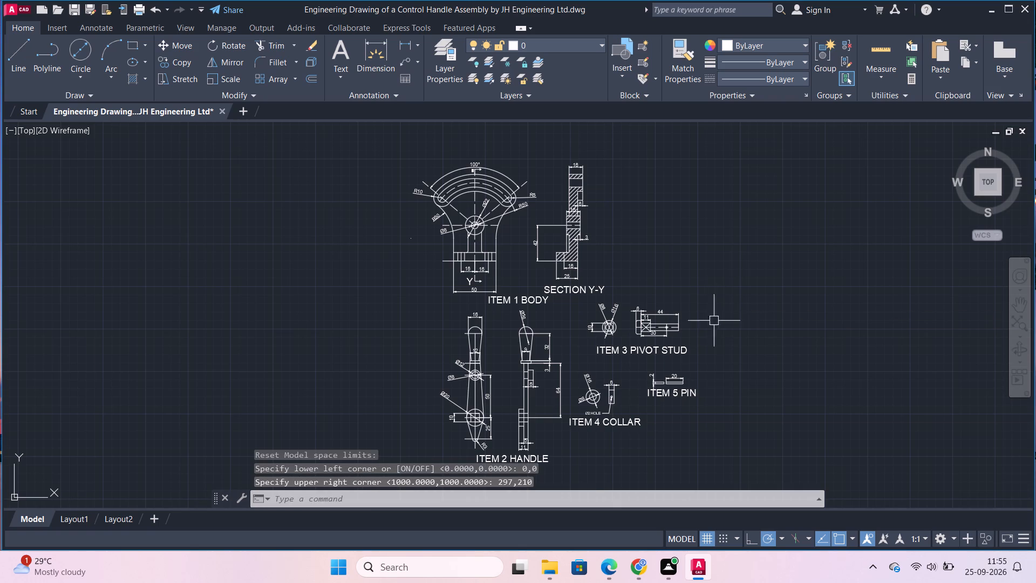
Turn off the display of the grid beyond the limits in the drafting settings.
key(d)
key(s)
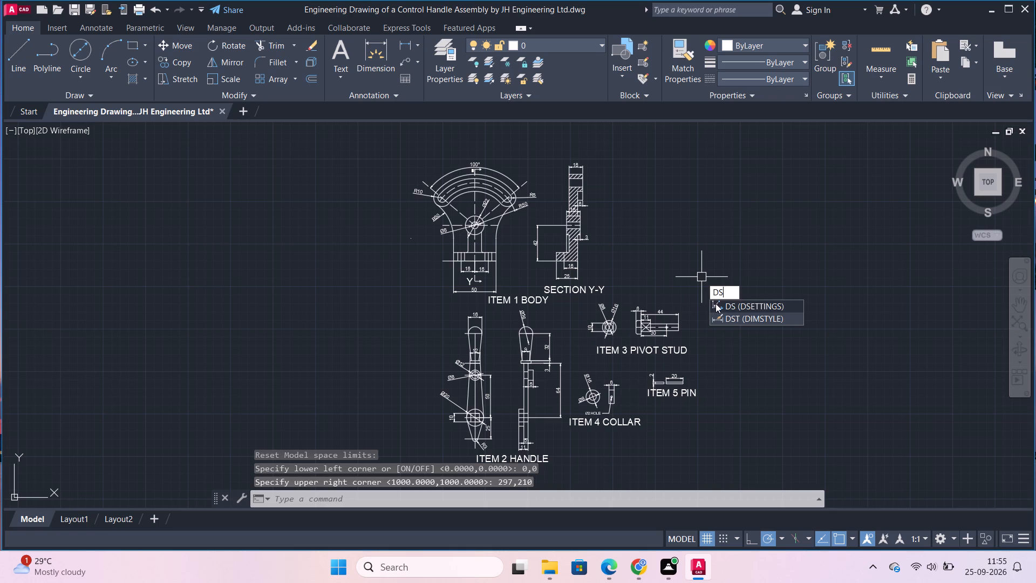
click(720, 303)
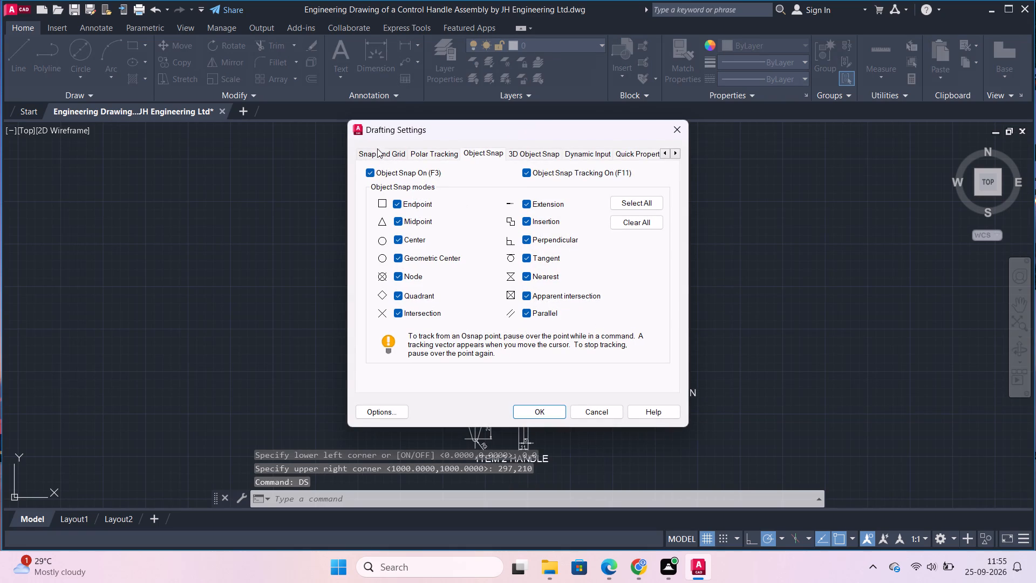
click(377, 148)
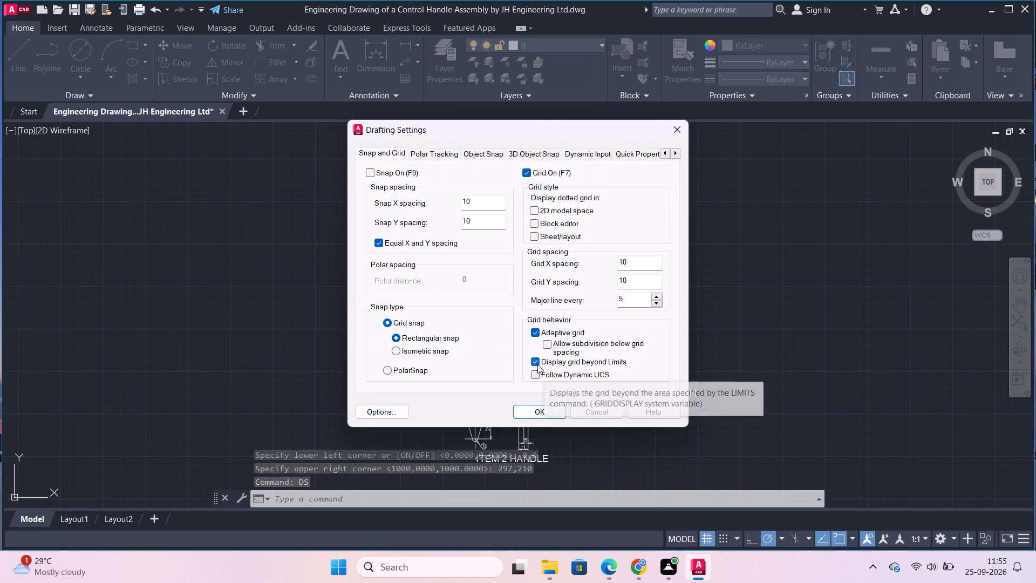
click(537, 364)
click(545, 419)
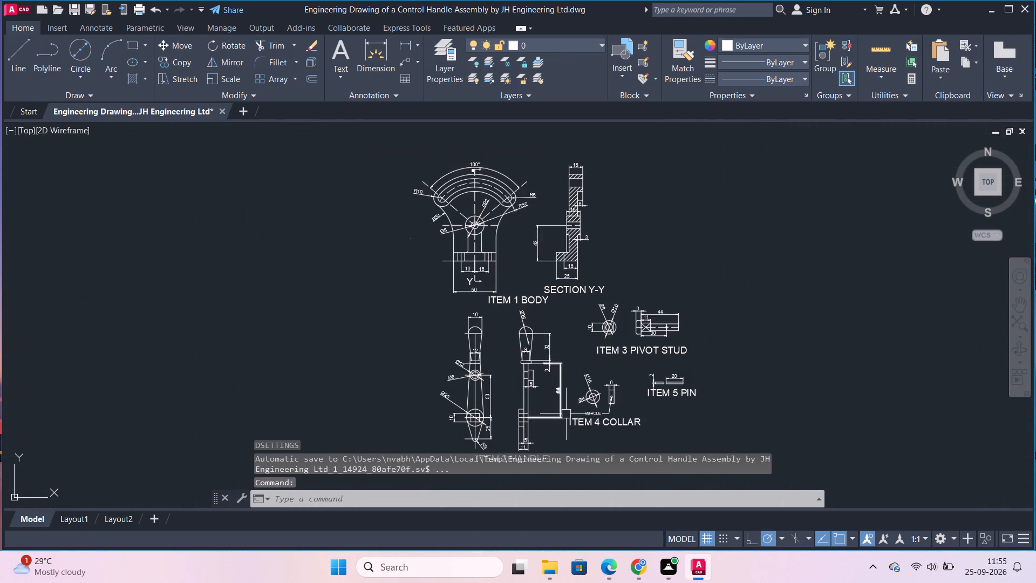
Move all the component views with their dimensions and titles about 460 units, nearly straight down, to the side of the limits grid.
scroll(618, 360, down, 3)
middle_drag(497, 398, 537, 284)
scroll(448, 324, up, 1)
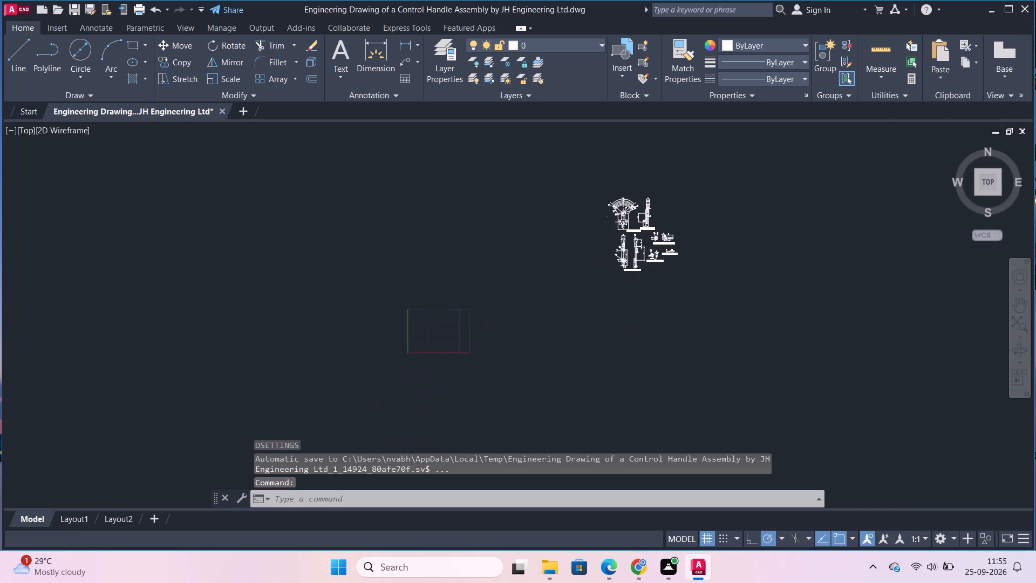
scroll(448, 324, up, 1)
scroll(547, 310, down, 1)
middle_drag(603, 294, 499, 329)
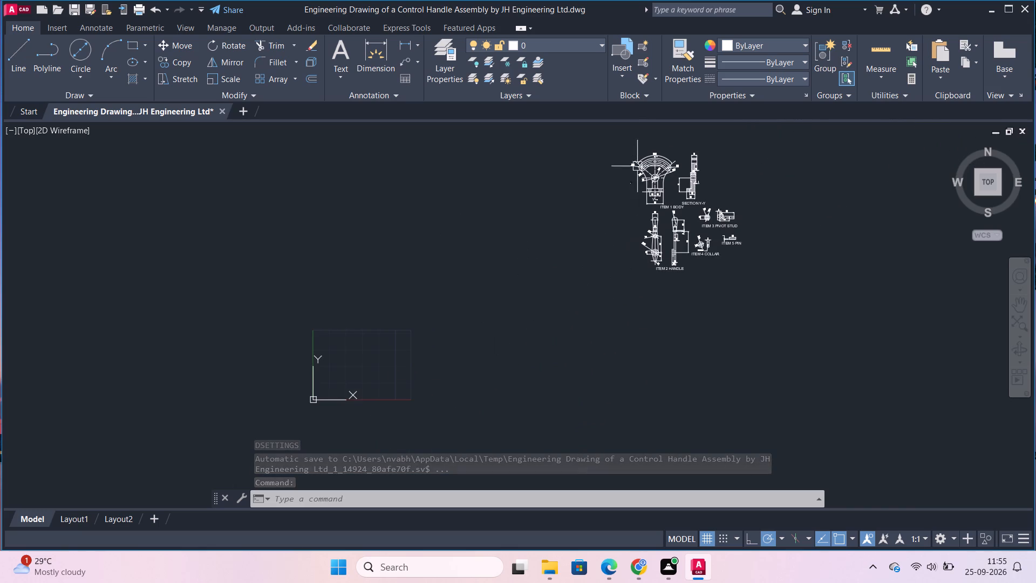
click(589, 127)
click(816, 313)
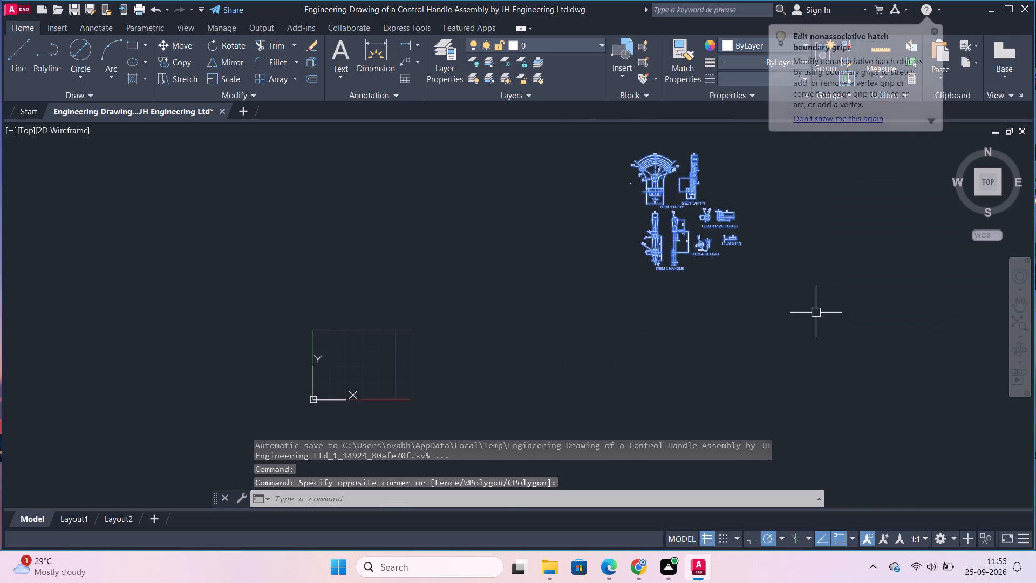
key(m)
key(Return)
click(683, 214)
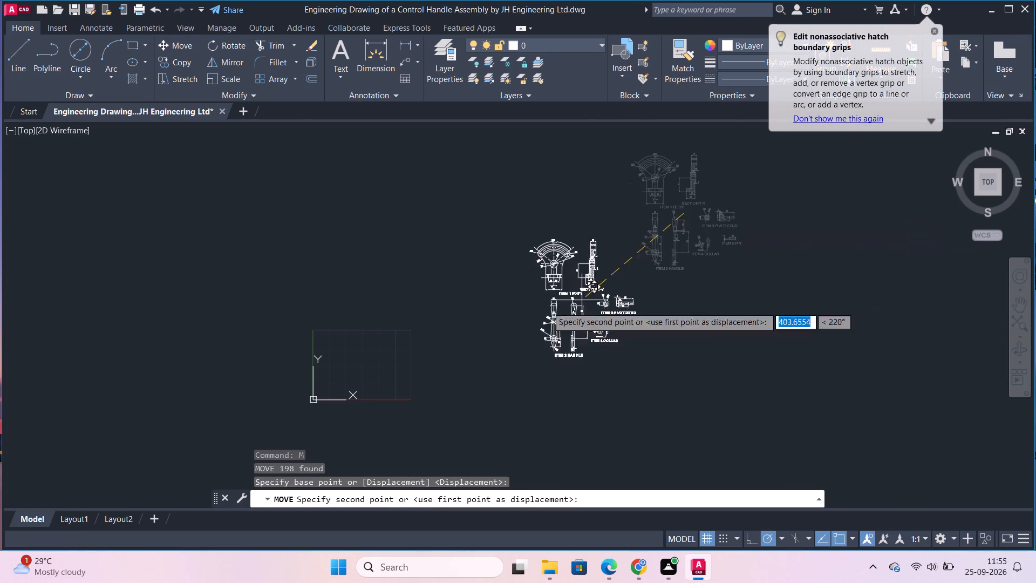
scroll(389, 348, up, 2)
middle_drag(418, 344, 674, 257)
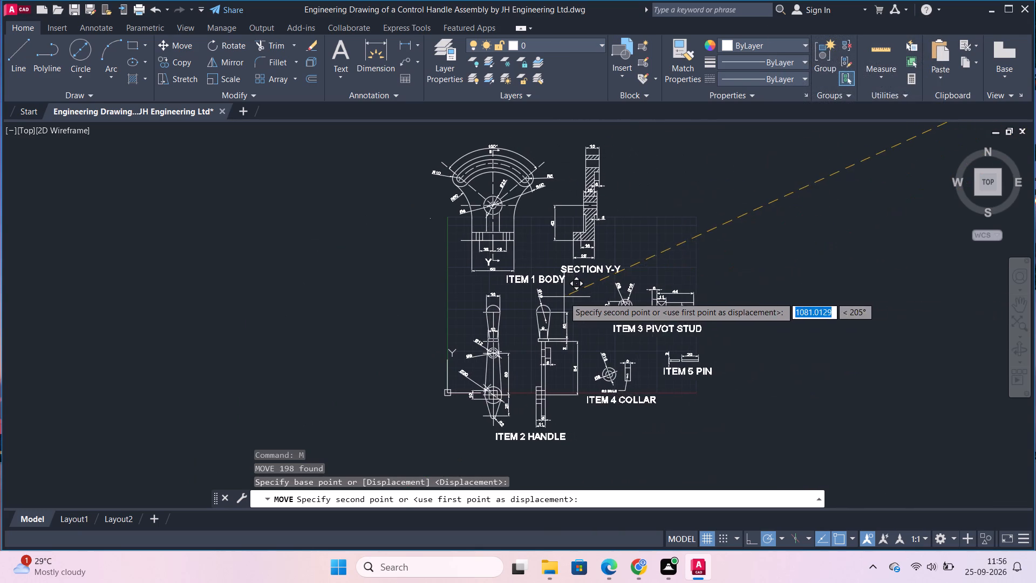
scroll(730, 290, down, 2)
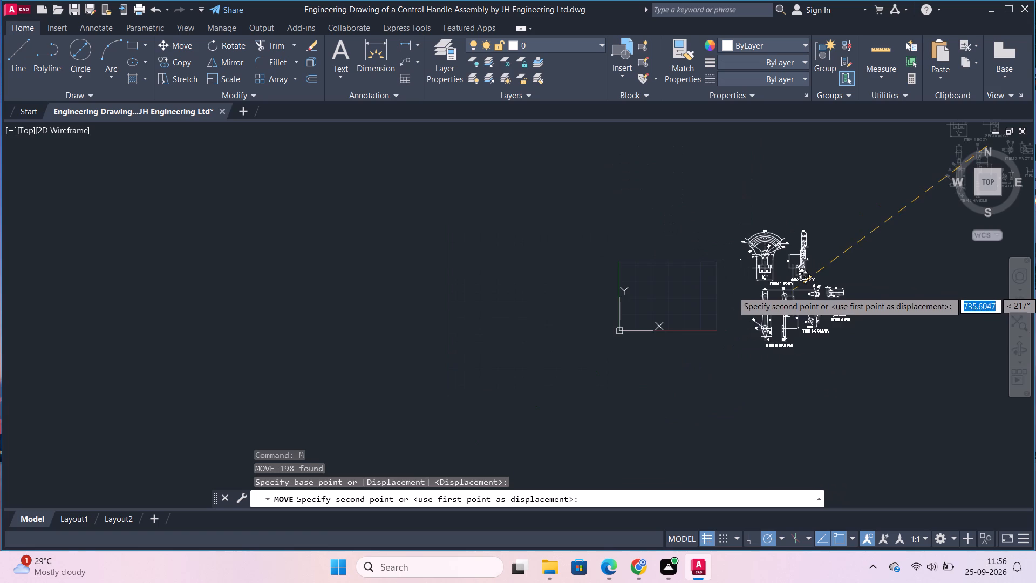
middle_drag(788, 300, 466, 299)
scroll(665, 291, up, 2)
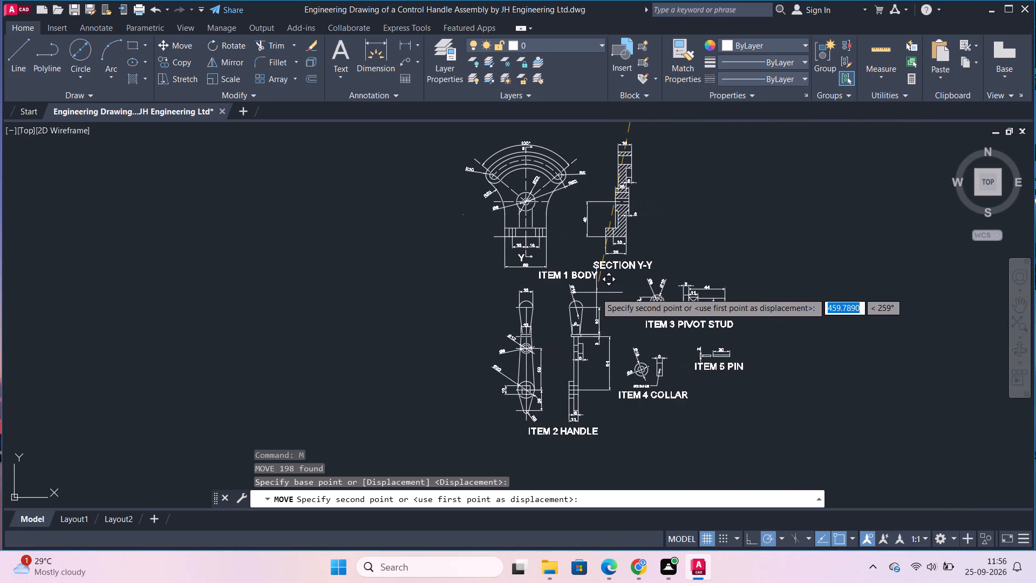
click(594, 293)
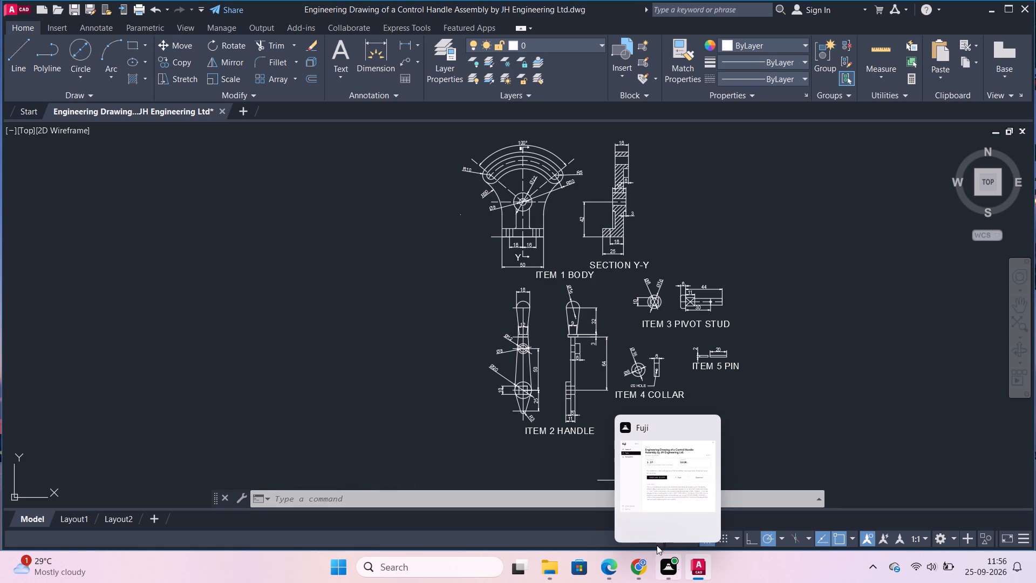
Save the drawing.
scroll(780, 306, up, 1)
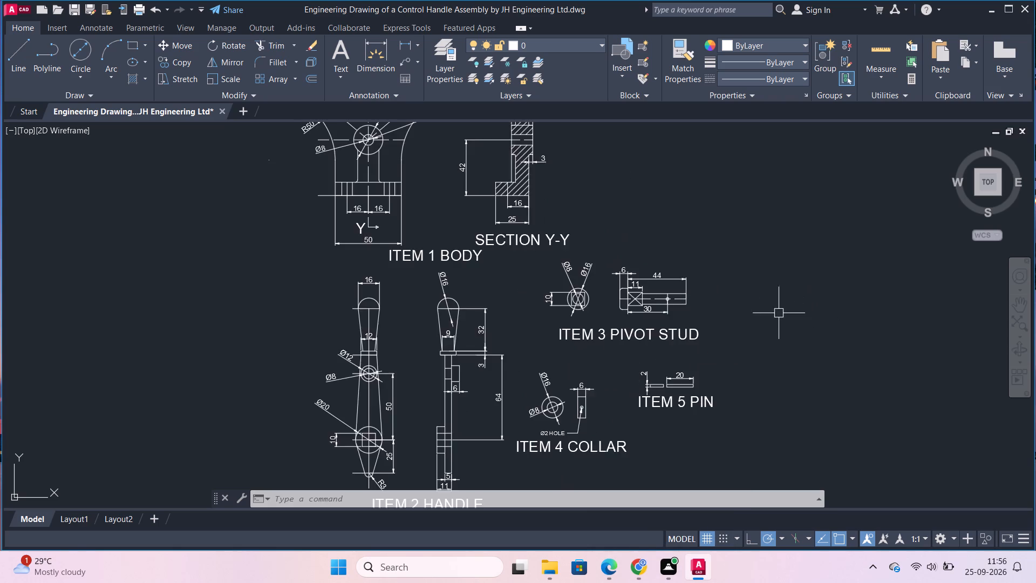
scroll(794, 330, down, 2)
key(ctrl+s)
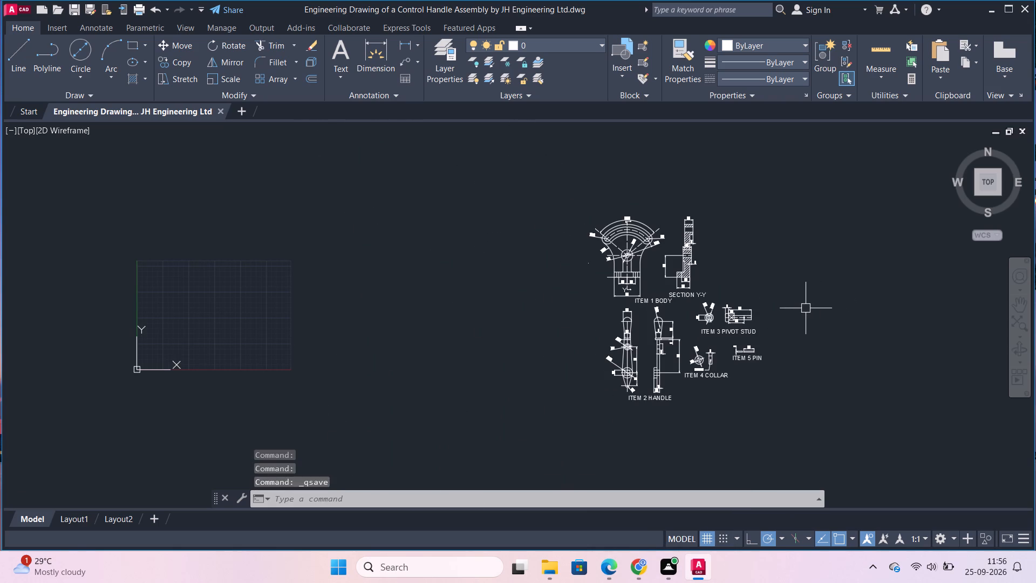
Turn off command log file recording with LOGFILEOFF.
scroll(719, 267, up, 1)
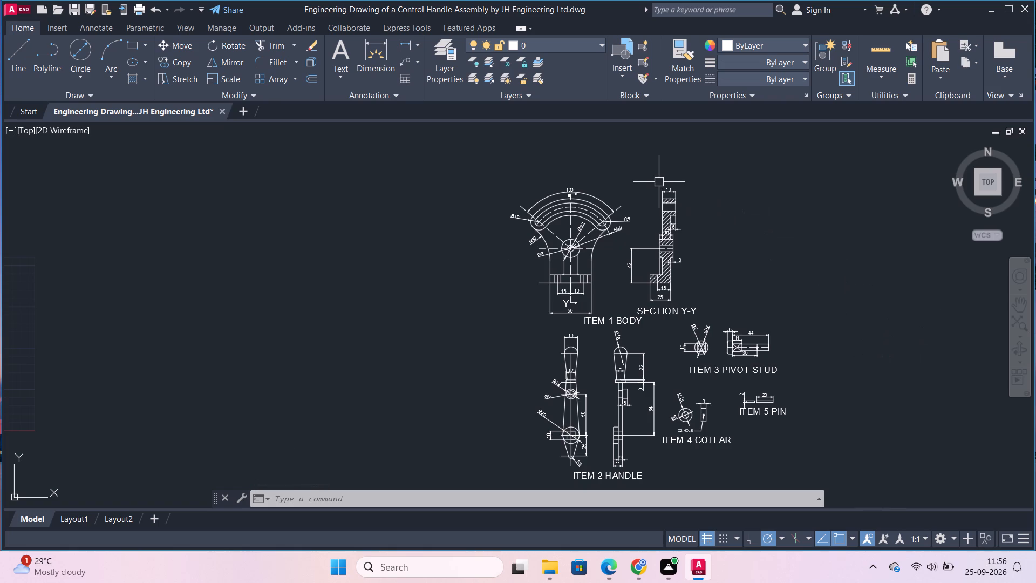
text(LOG)
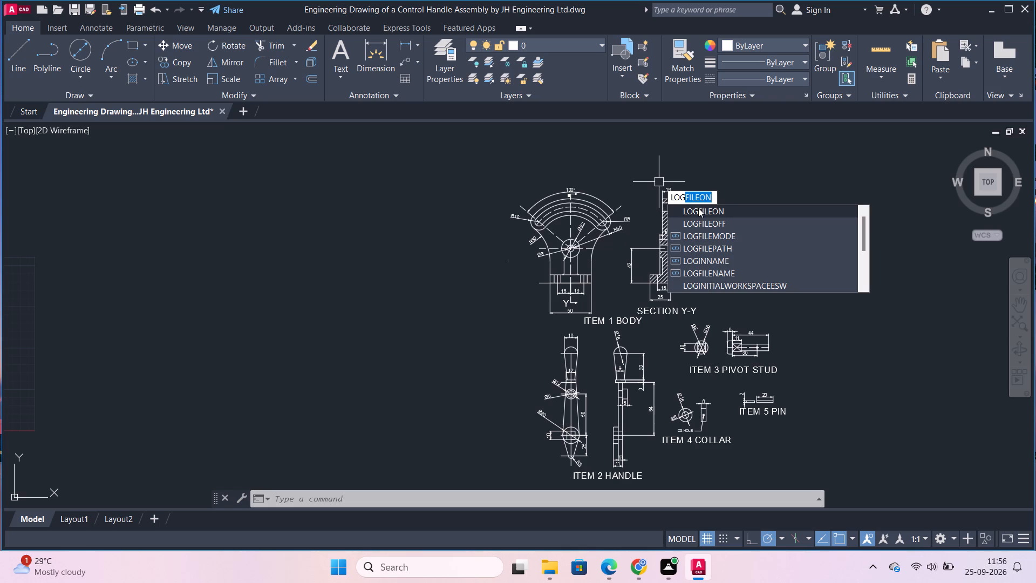
drag(703, 220, 708, 220)
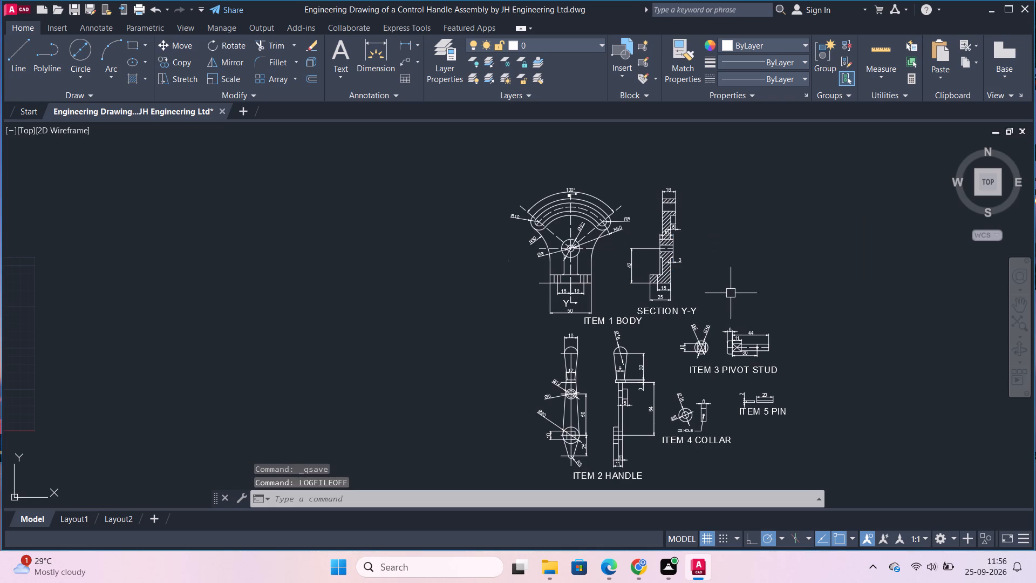
Save the drawing.
key(ctrl+s)
Set up a plot with the DWG To PDF.pc3 plotter, ISO full bleed A4 (297.00 x 210.00 MM) paper and the Display plot area.
text(PLO)
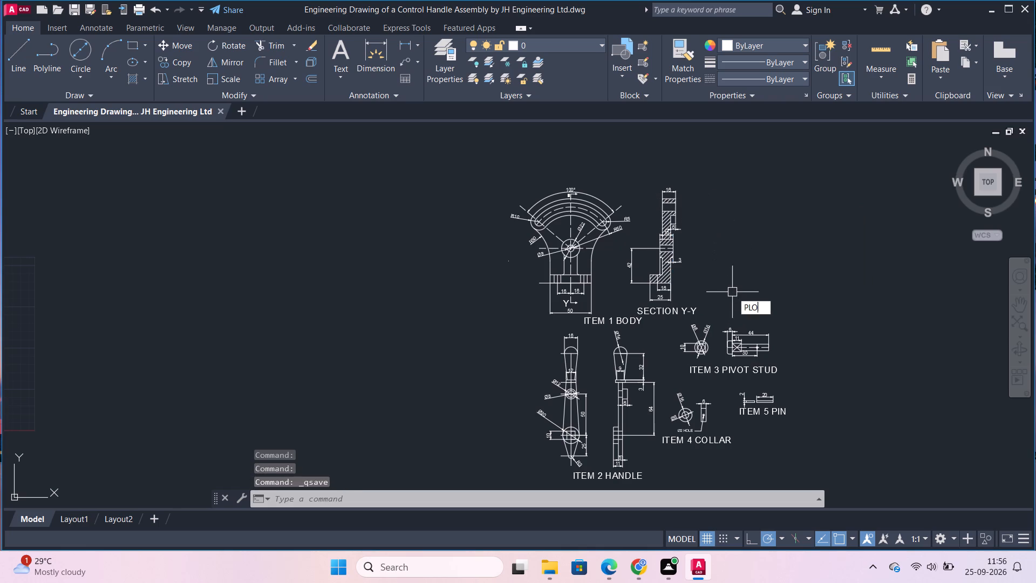
click(775, 318)
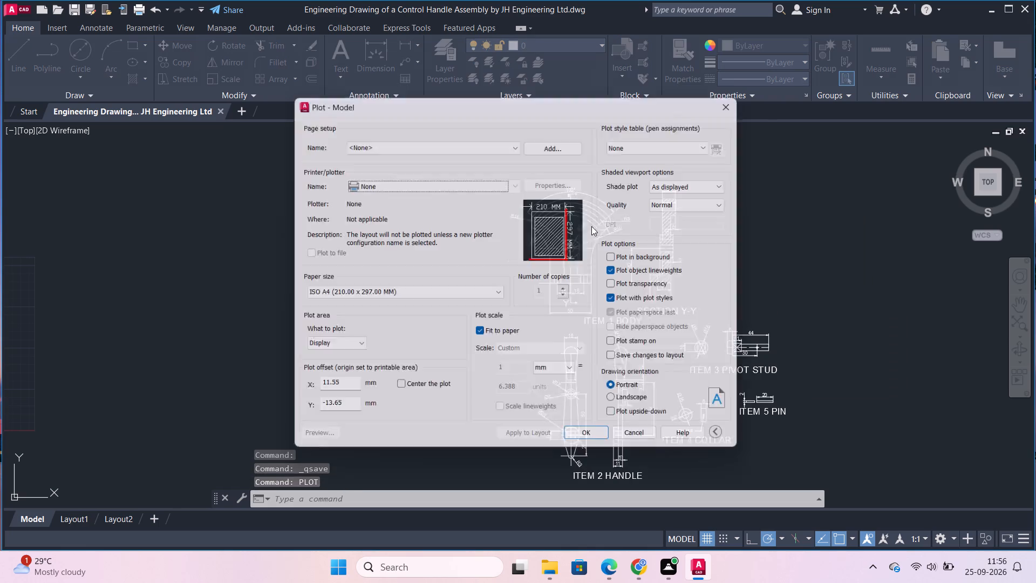
click(513, 184)
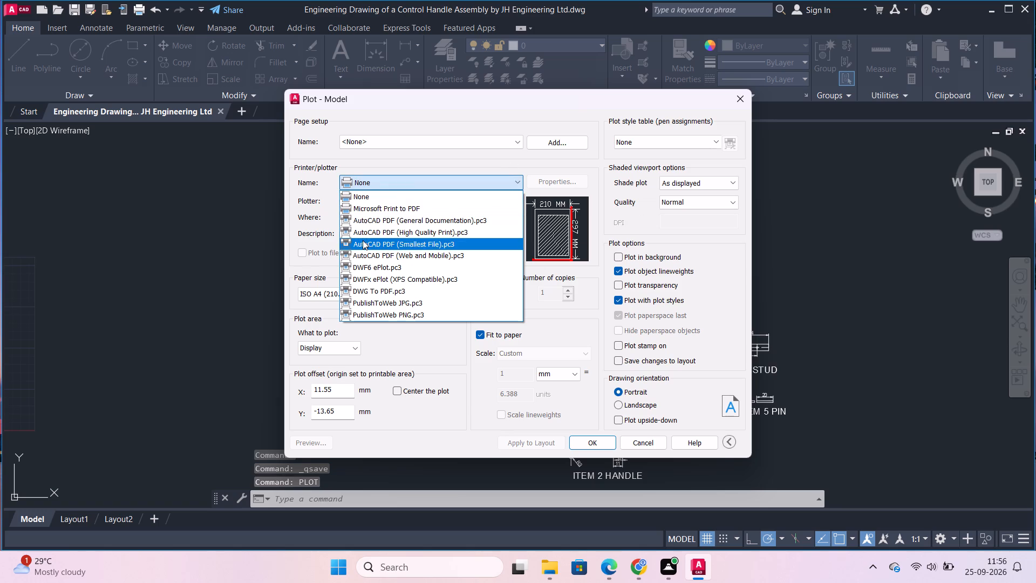
click(350, 288)
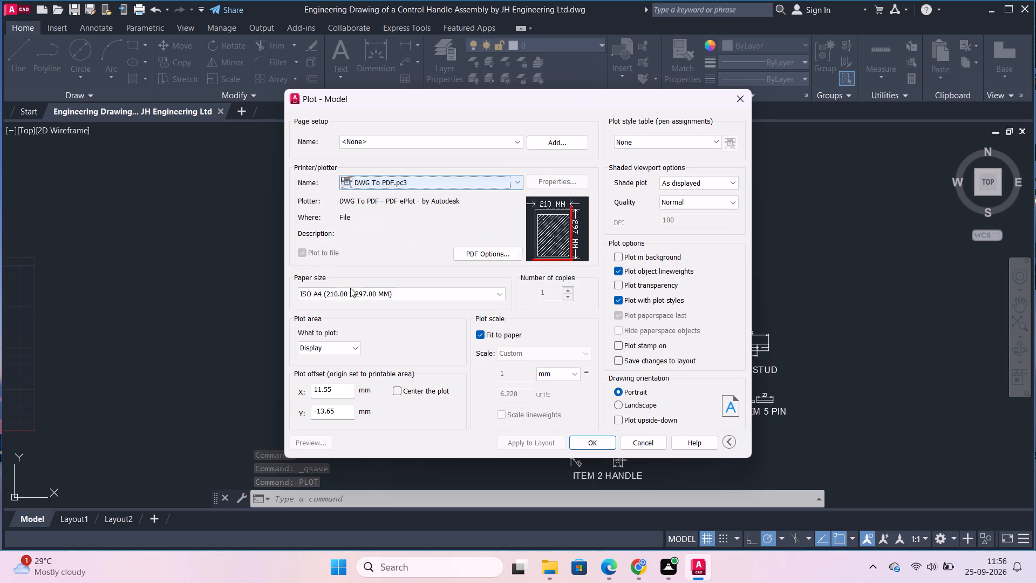
click(407, 298)
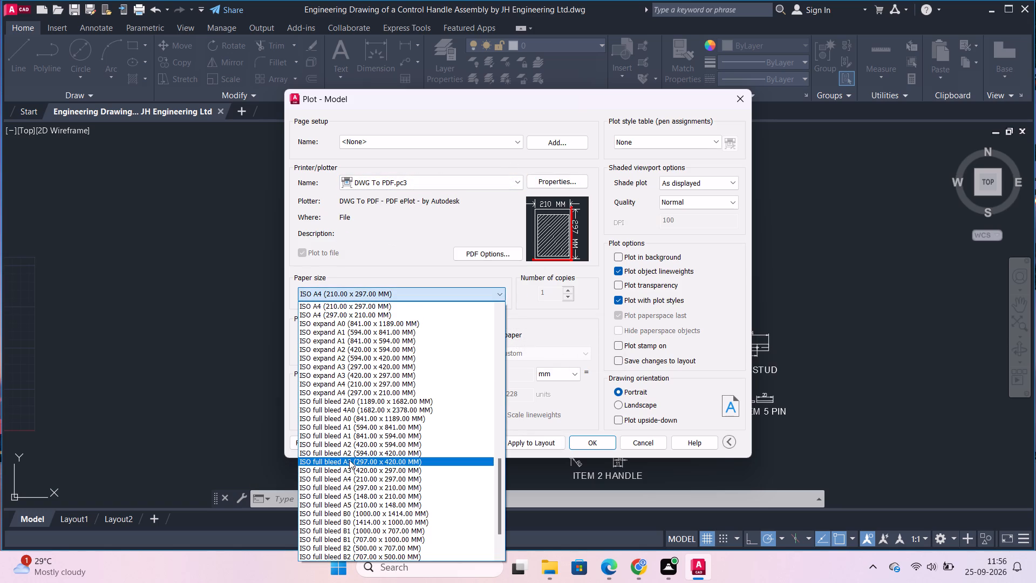
click(340, 483)
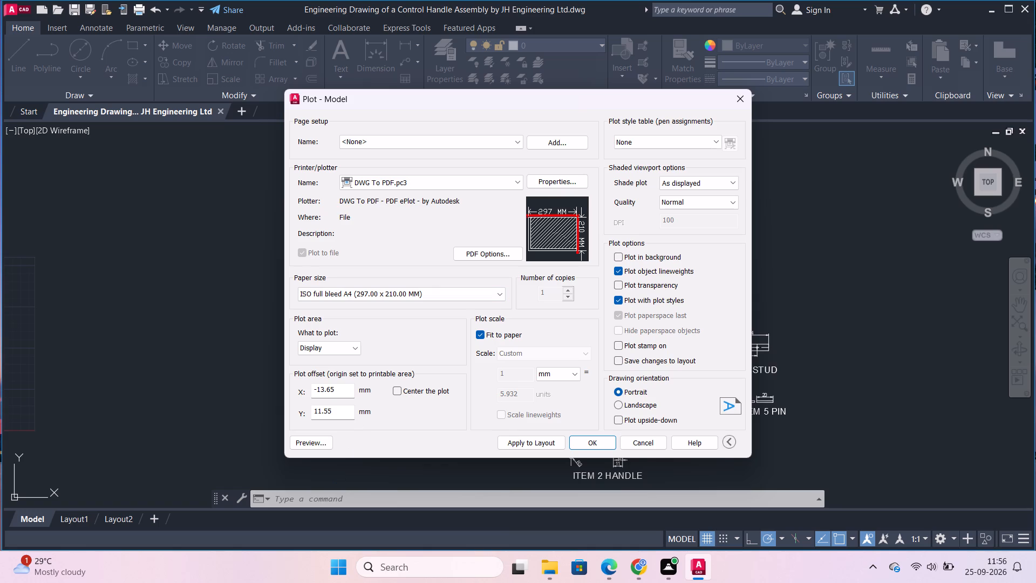
click(356, 353)
click(317, 392)
Plot the drawing to a PDF file in the Documents folder under the proposed file name.
click(608, 446)
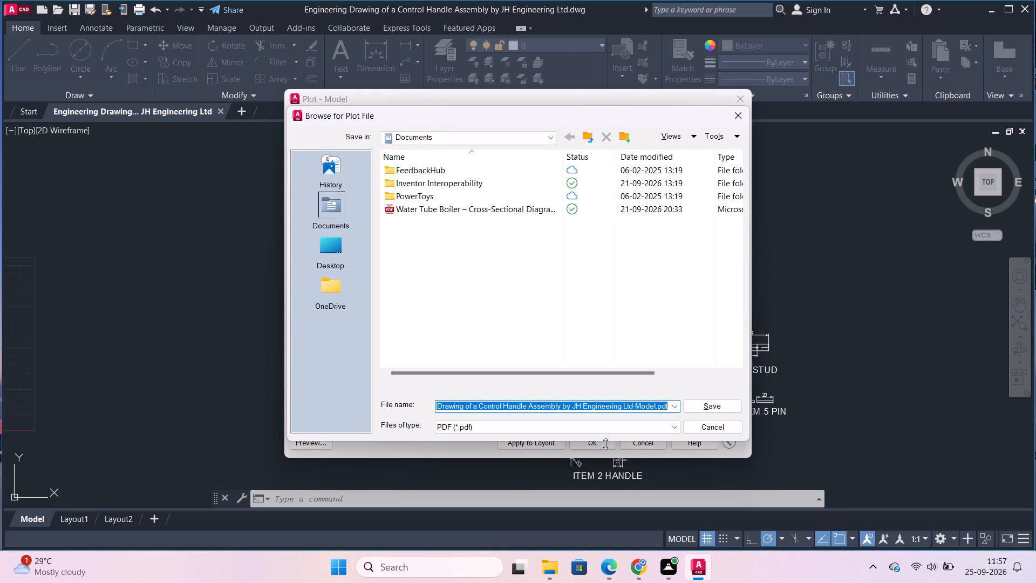
double_click(336, 237)
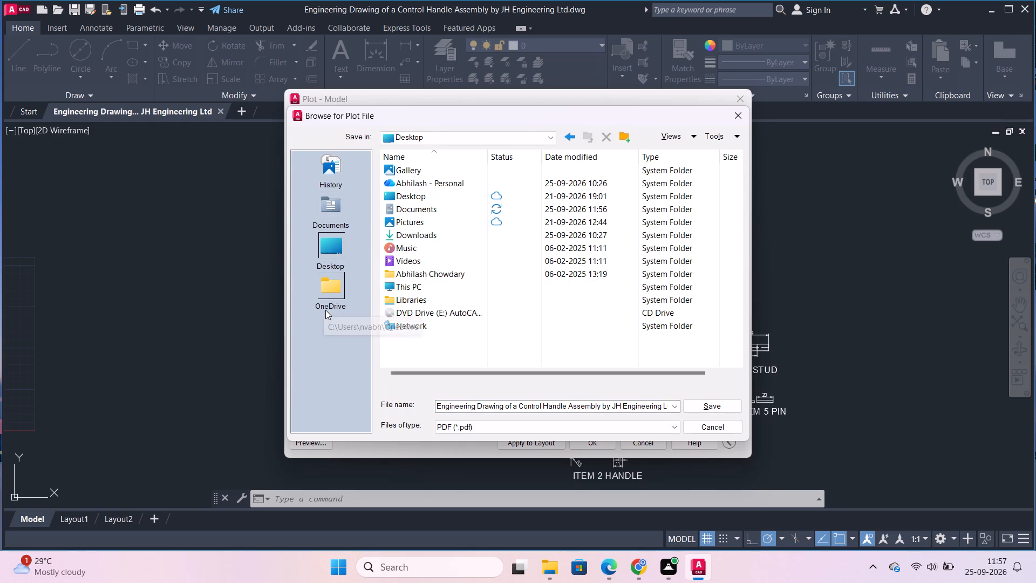
click(327, 296)
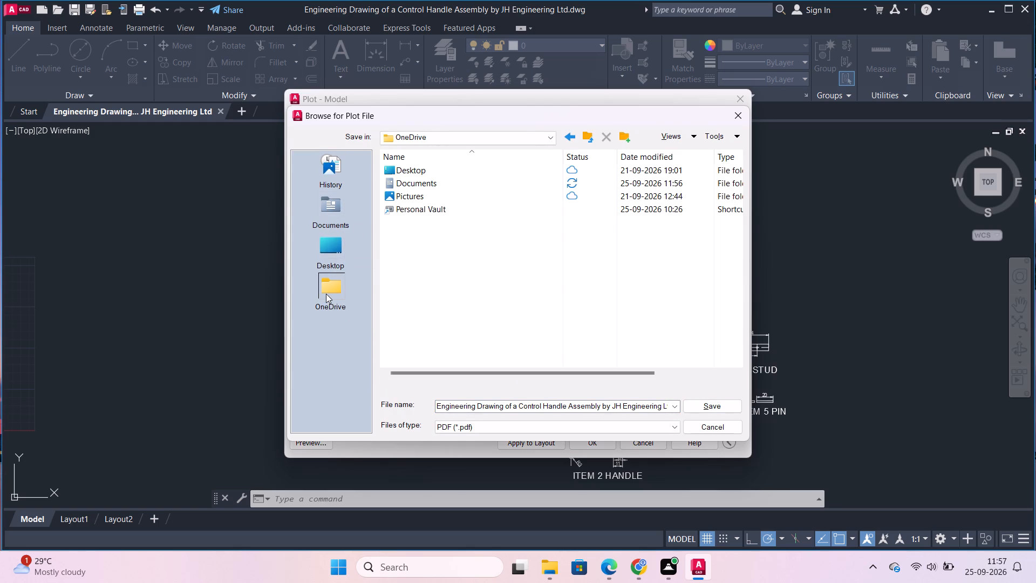
click(336, 213)
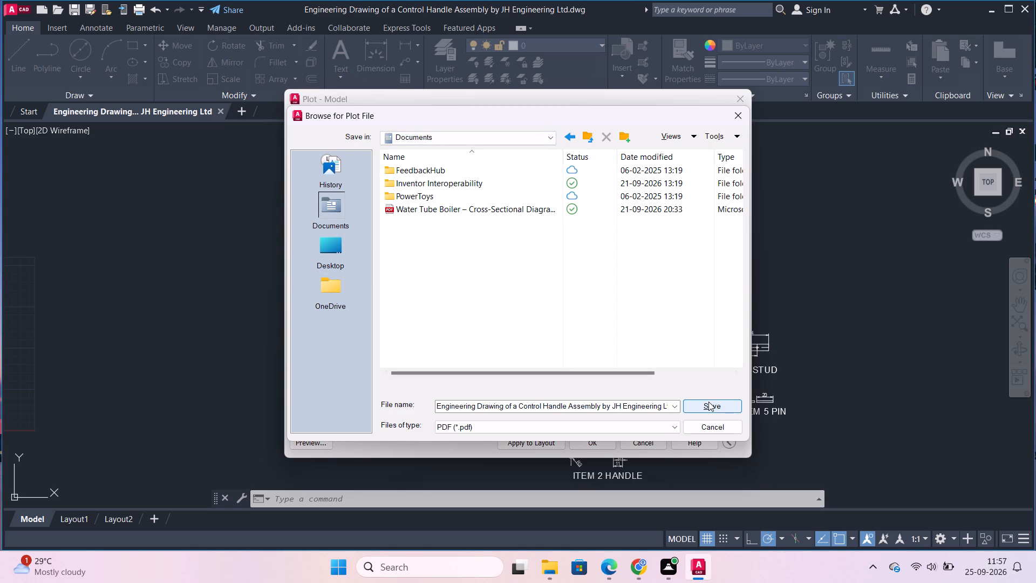
click(708, 402)
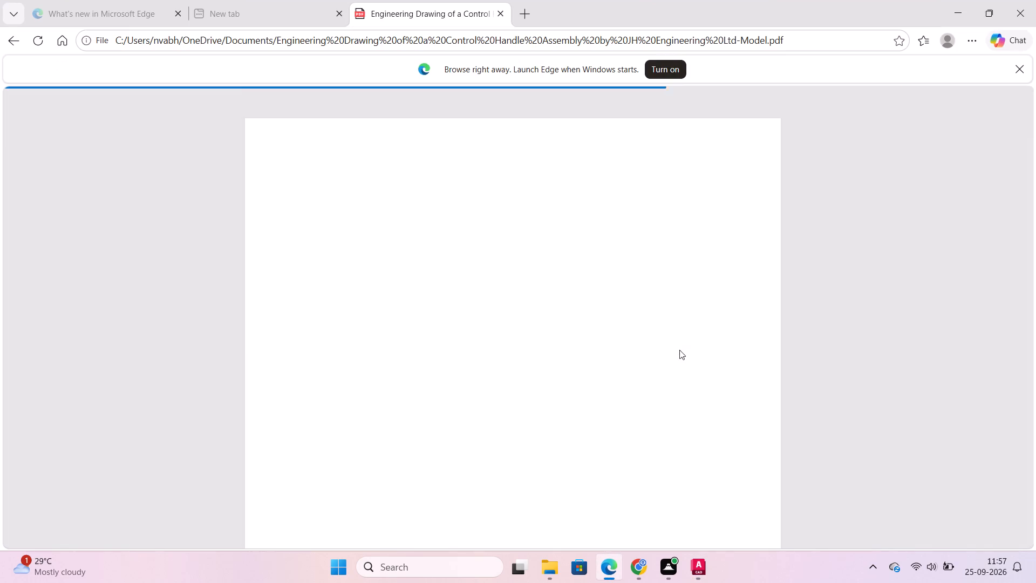